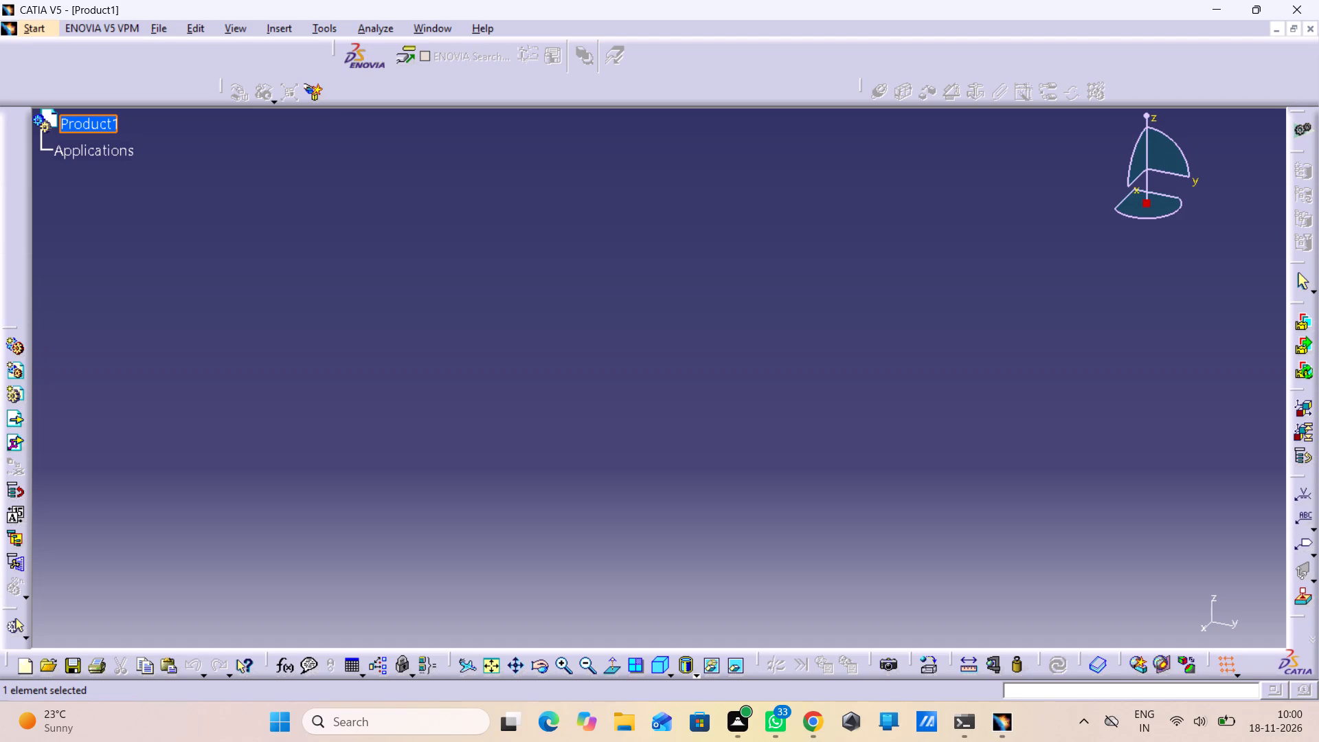
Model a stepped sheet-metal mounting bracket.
Switch to the Generative Sheetmetal Design workbench, adding a new part to Product1.
{"action": "scroll", "coordinate": [1065, 642], "scroll_direction": "down", "scroll_amount": 1}
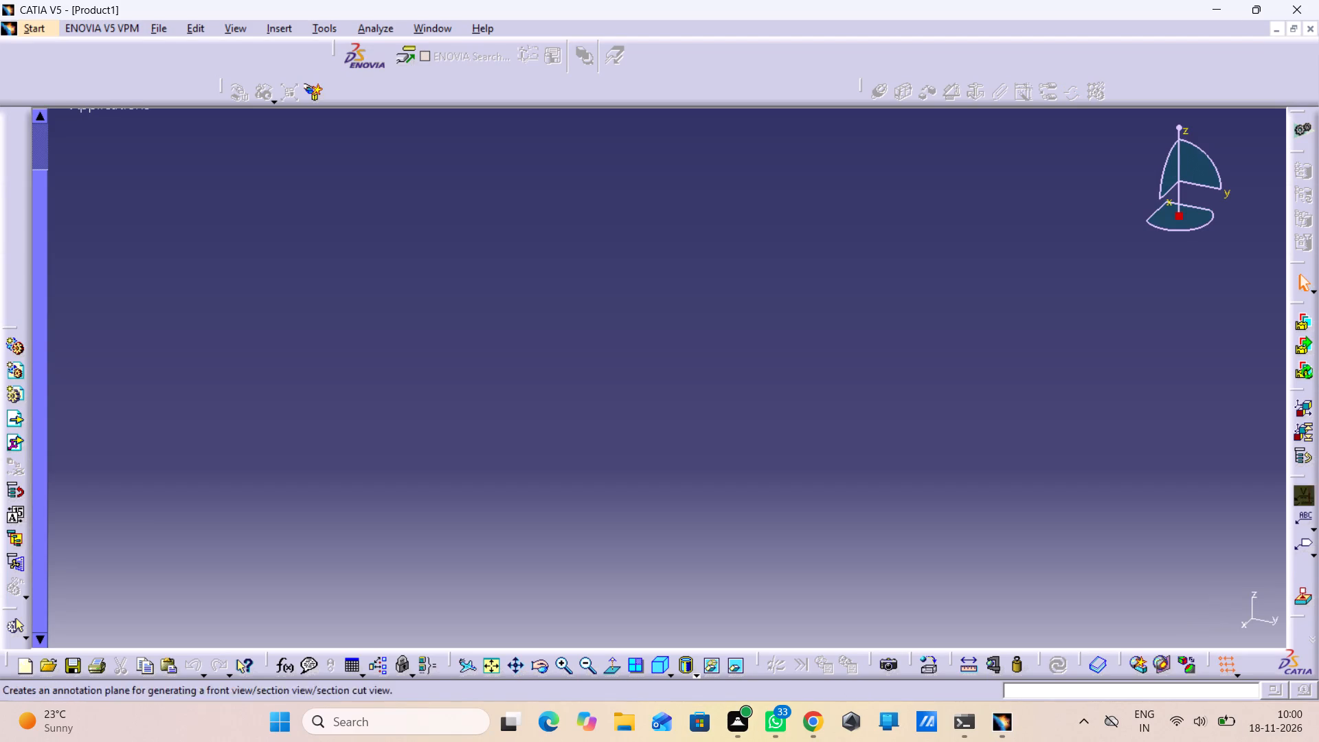
{"action": "left_click", "coordinate": [25, 34]}
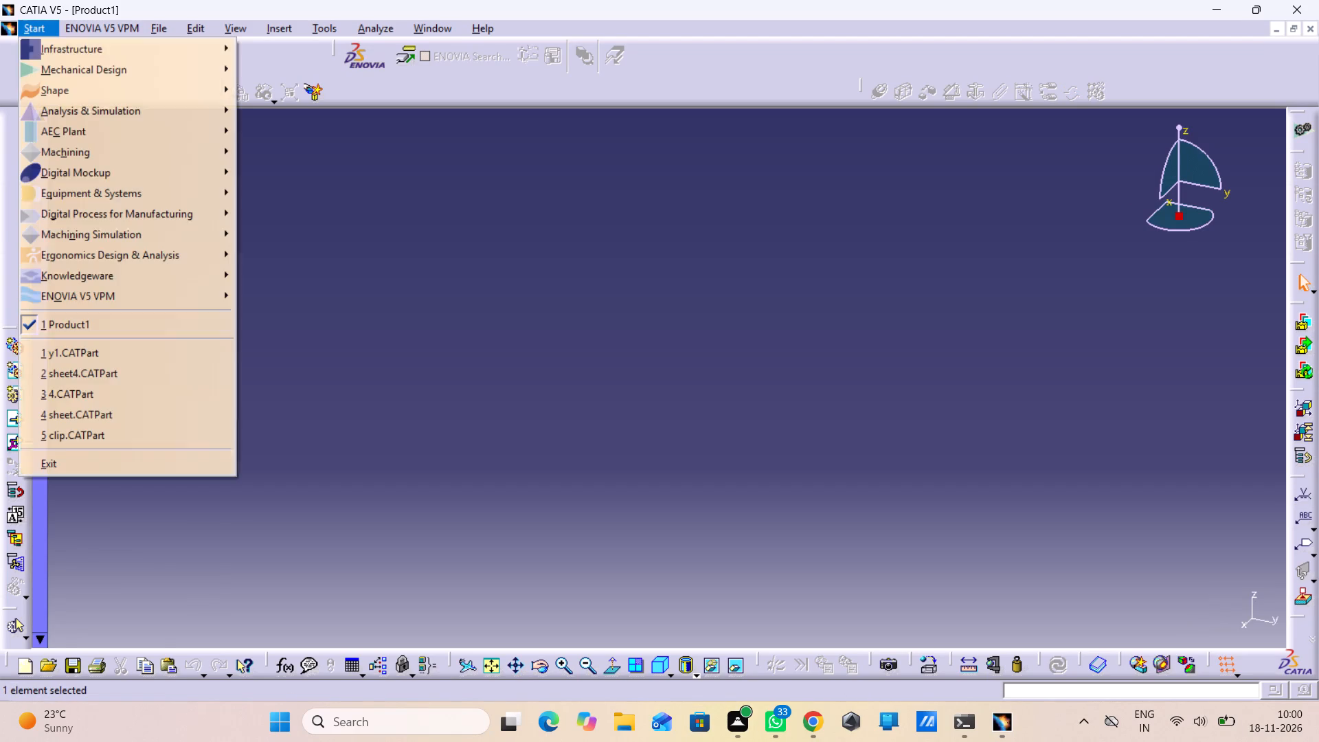
{"action": "left_click", "coordinate": [88, 73]}
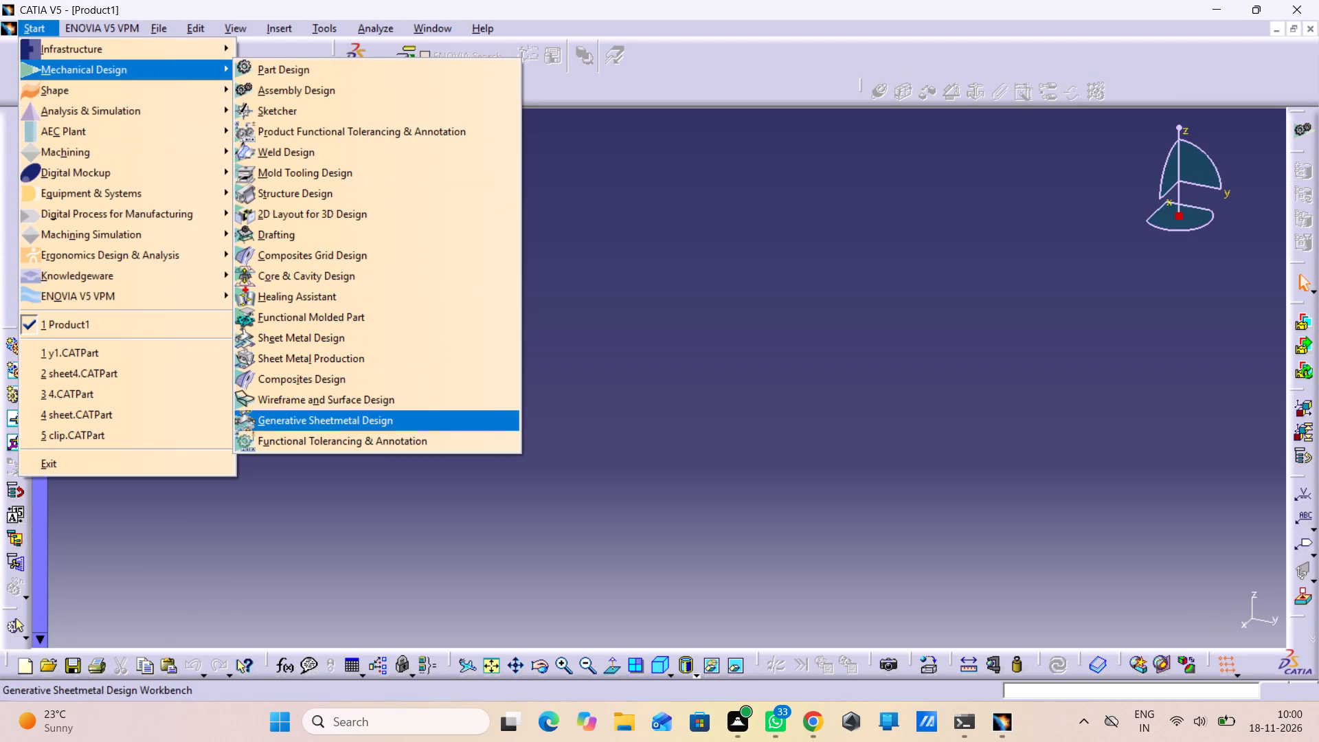
{"action": "left_click", "coordinate": [336, 420]}
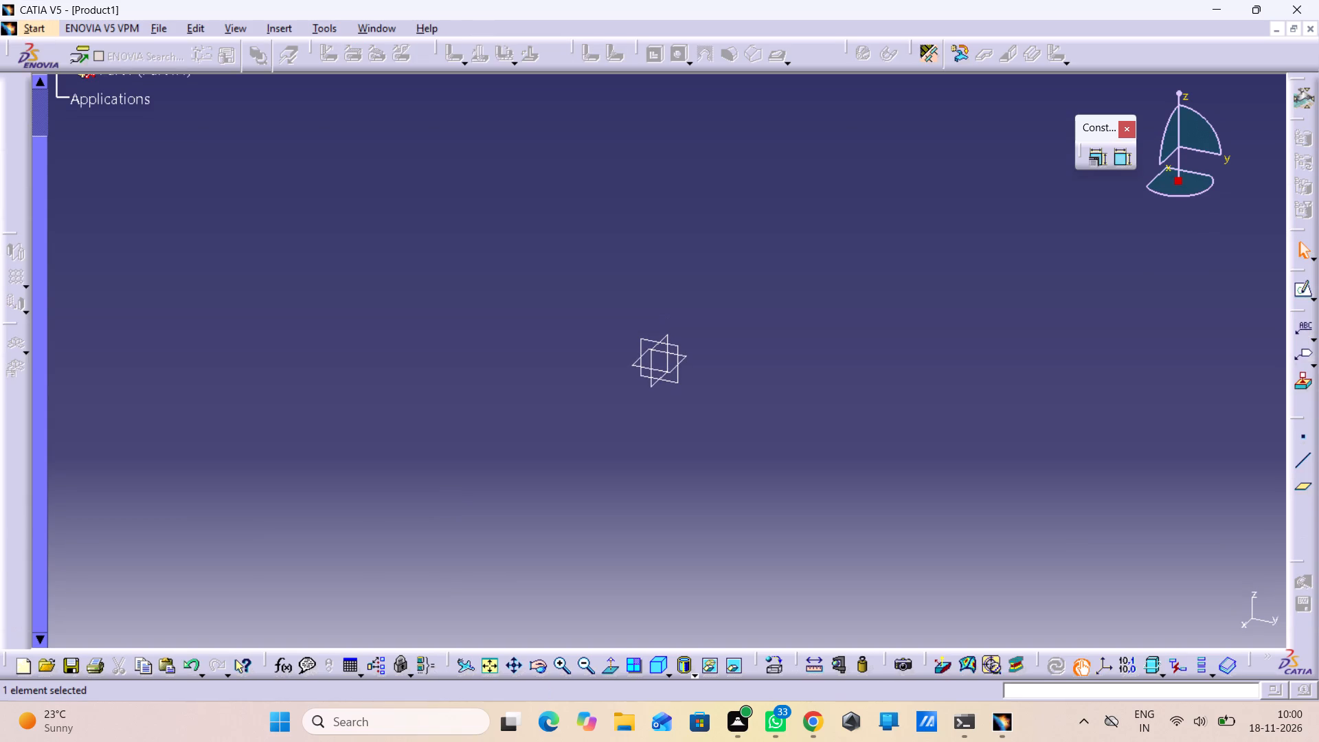
Define the sheet metal parameters with a 2 mm thickness and a 4 mm default bend radius.
{"action": "left_click", "coordinate": [667, 379]}
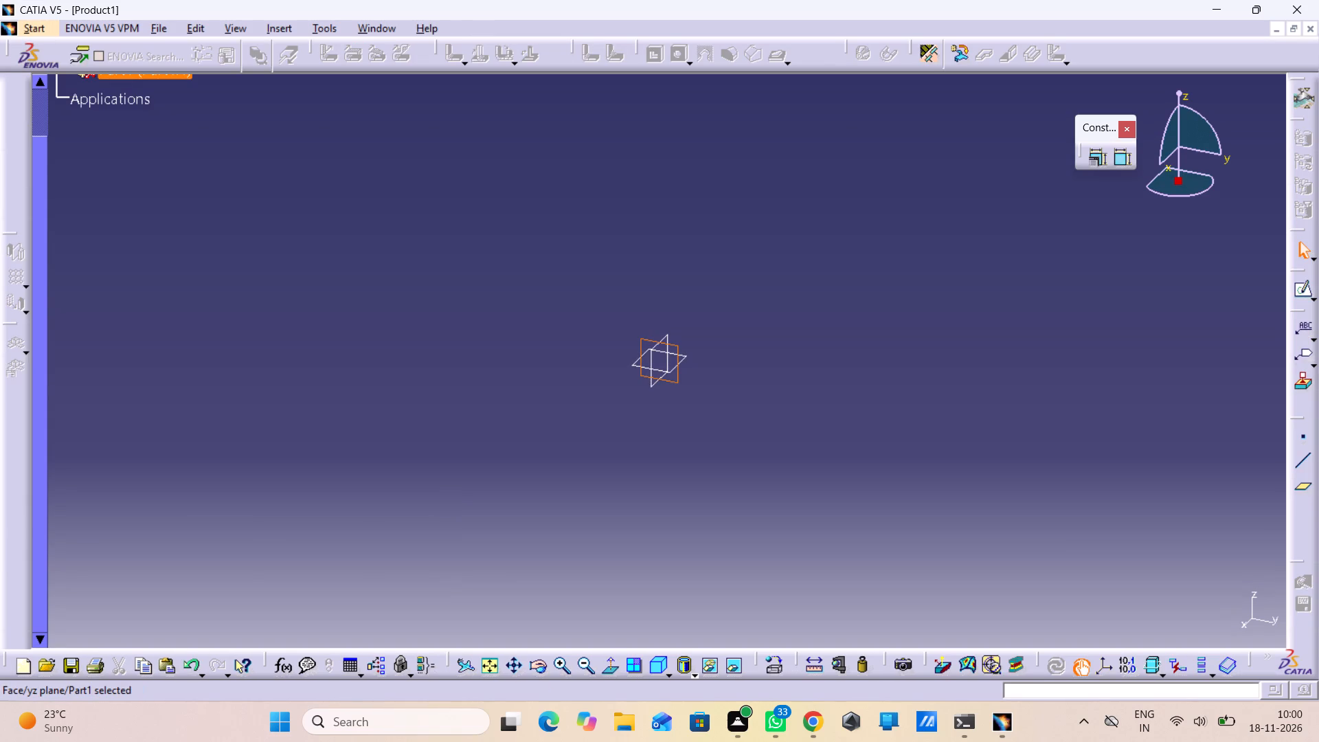
{"action": "left_click", "coordinate": [938, 57]}
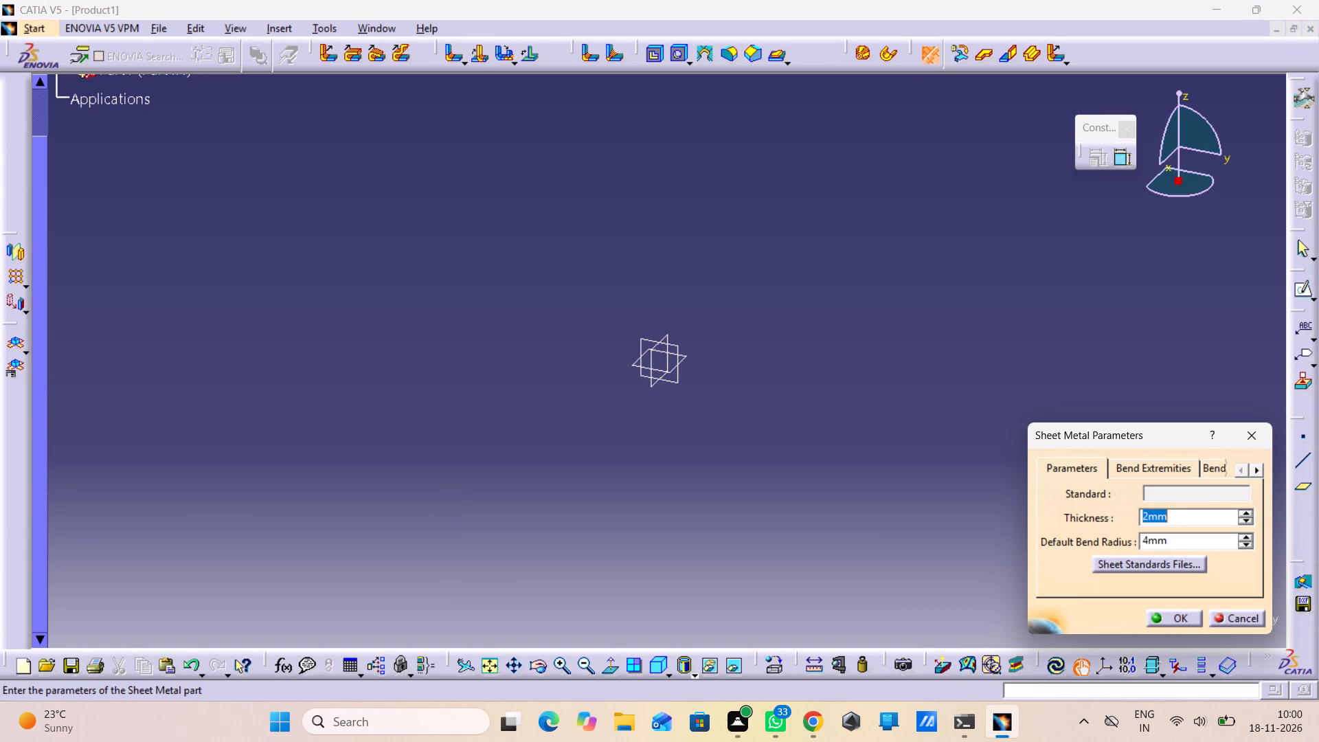
{"action": "key", "text": "Return"}
{"action": "key", "text": "Return"}
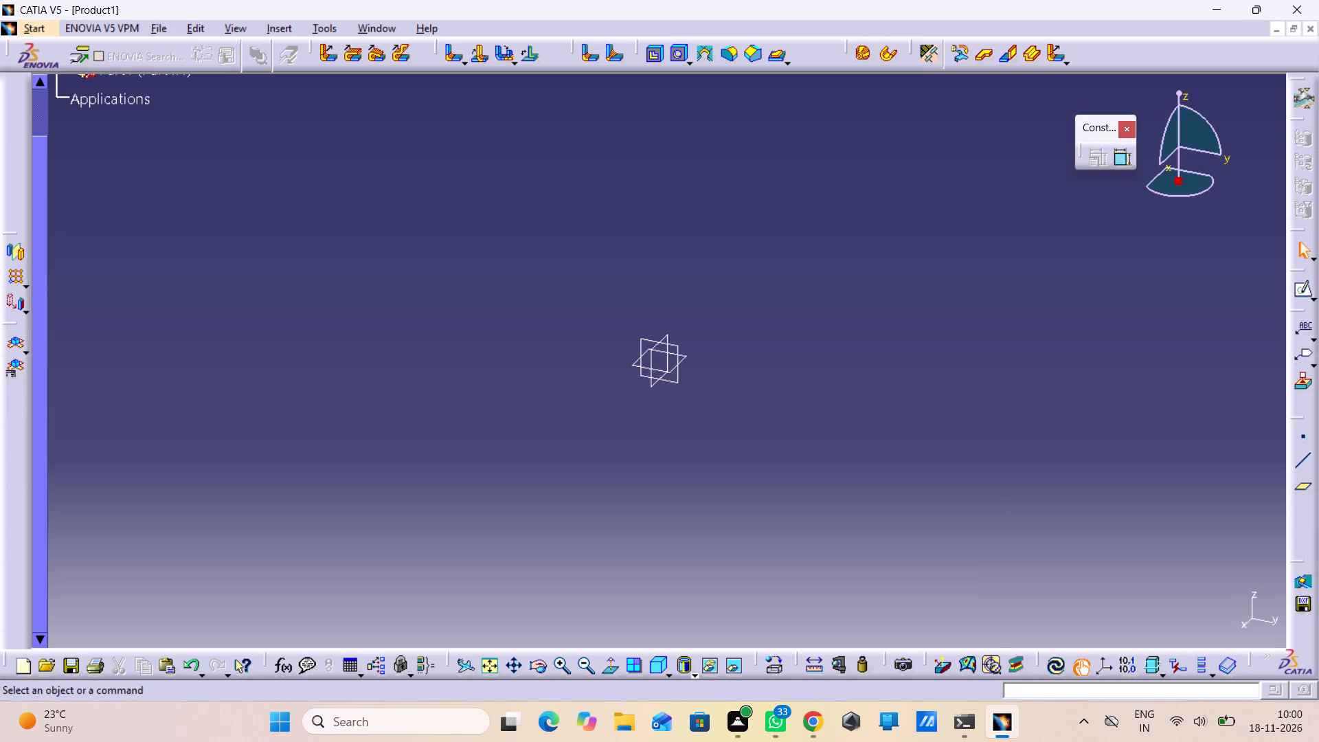
Create a positioned sketch on the yz plane with a horizontal rectangle enclosing the origin, and exit the sketch.
{"action": "left_click", "coordinate": [1315, 291]}
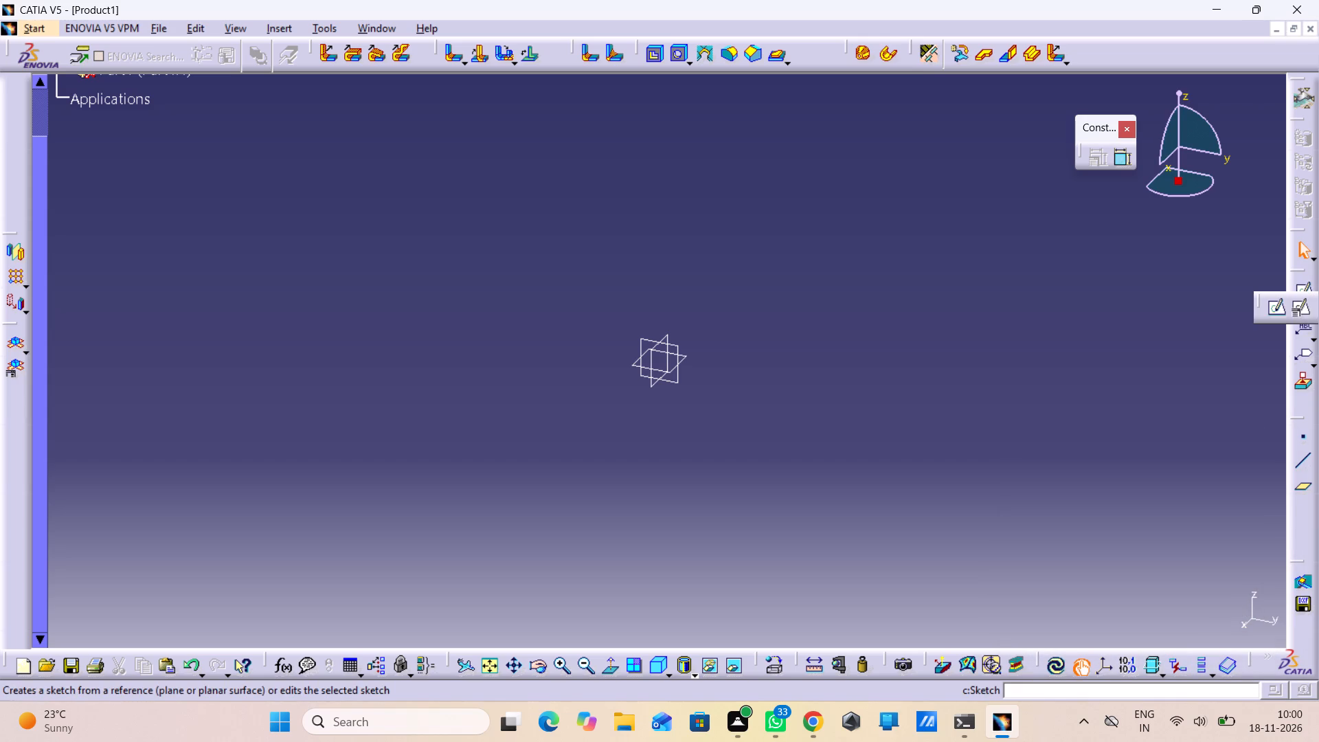
{"action": "left_click", "coordinate": [1304, 318]}
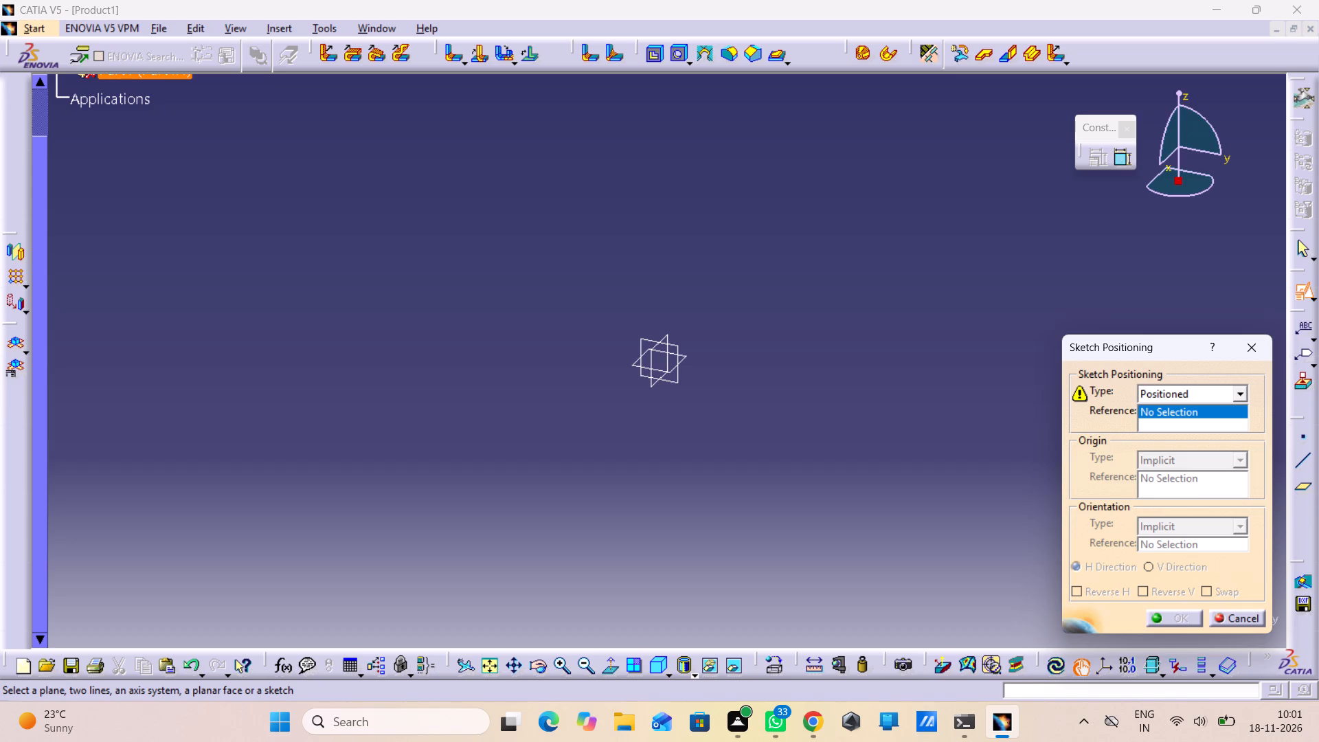
{"action": "left_click", "coordinate": [677, 345]}
{"action": "left_click", "coordinate": [1166, 622]}
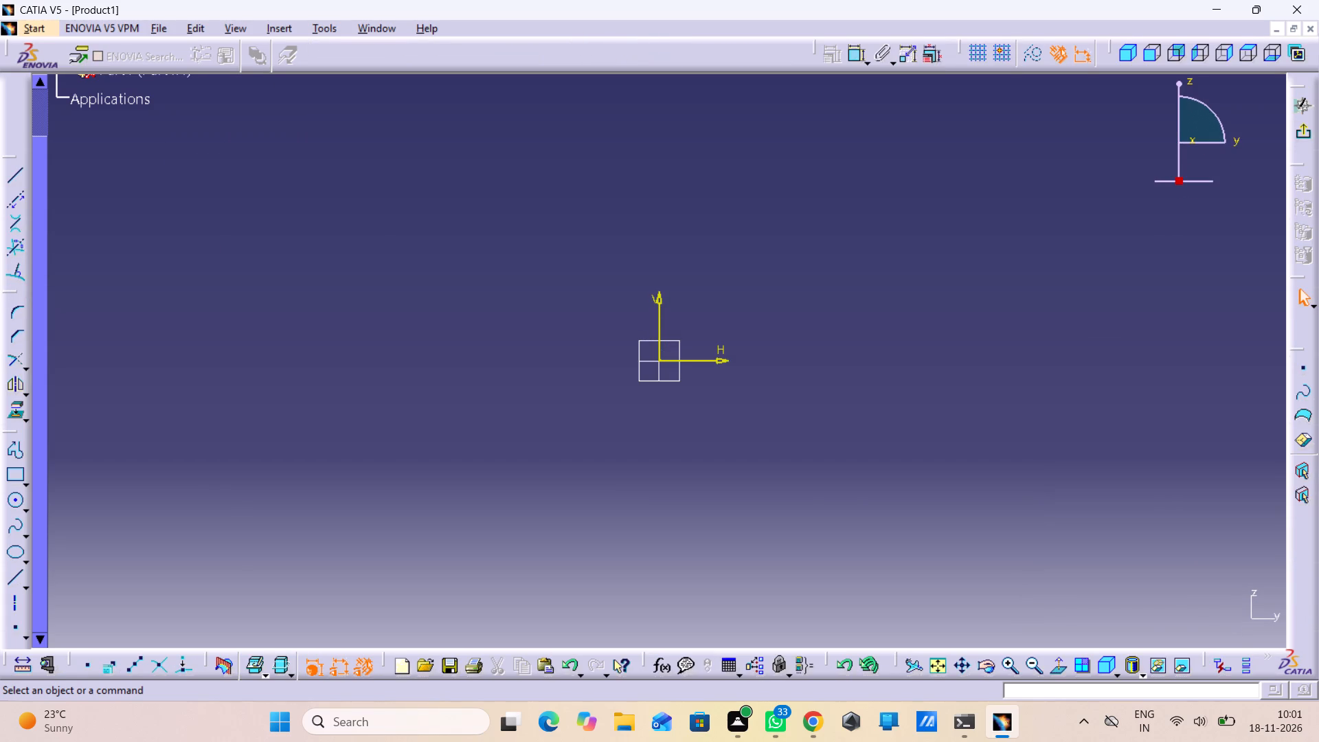
{"action": "left_click", "coordinate": [5, 474]}
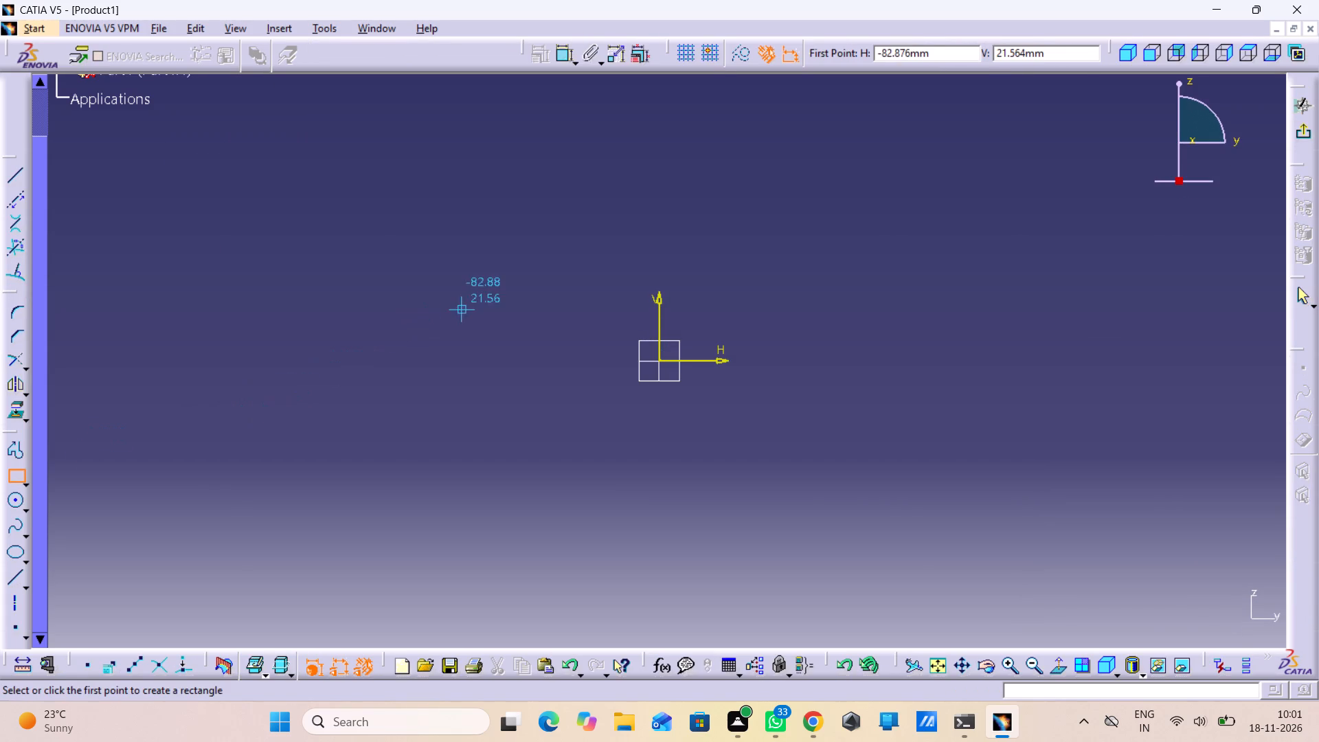
{"action": "left_click", "coordinate": [551, 302]}
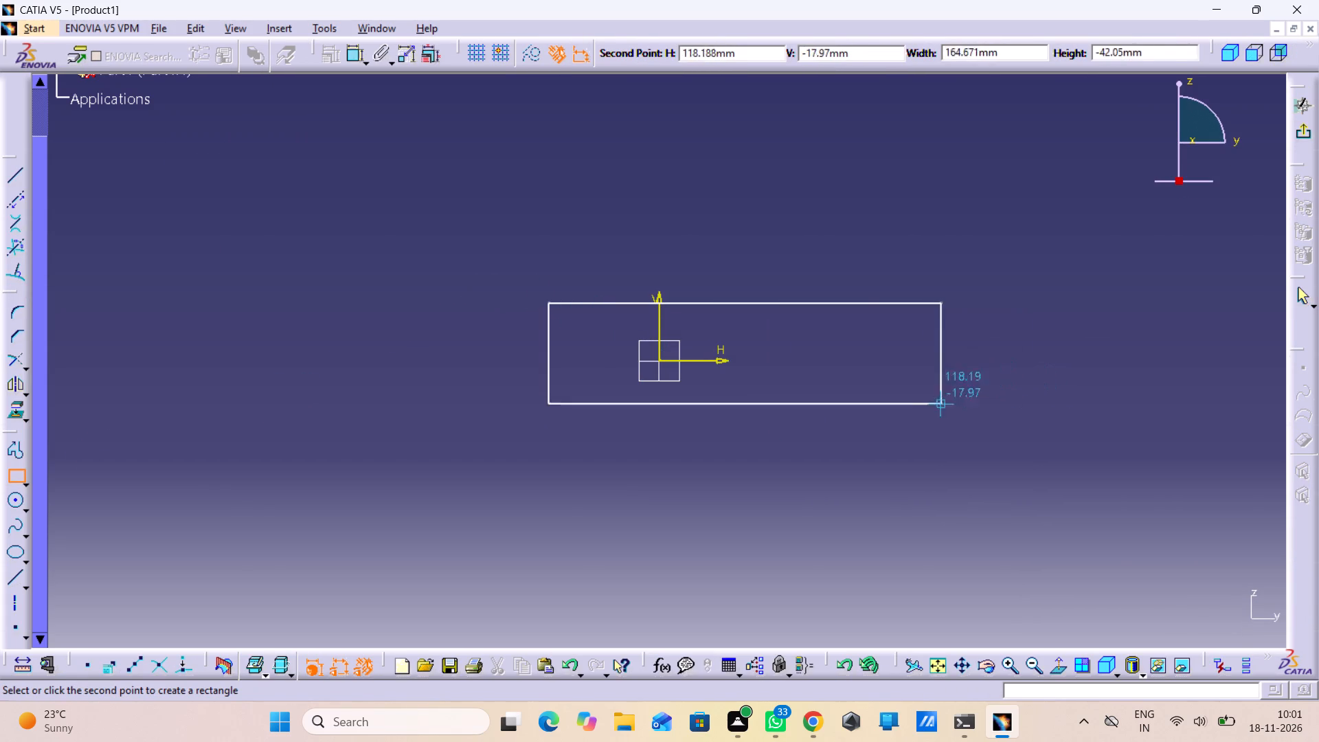
{"action": "left_click", "coordinate": [824, 429]}
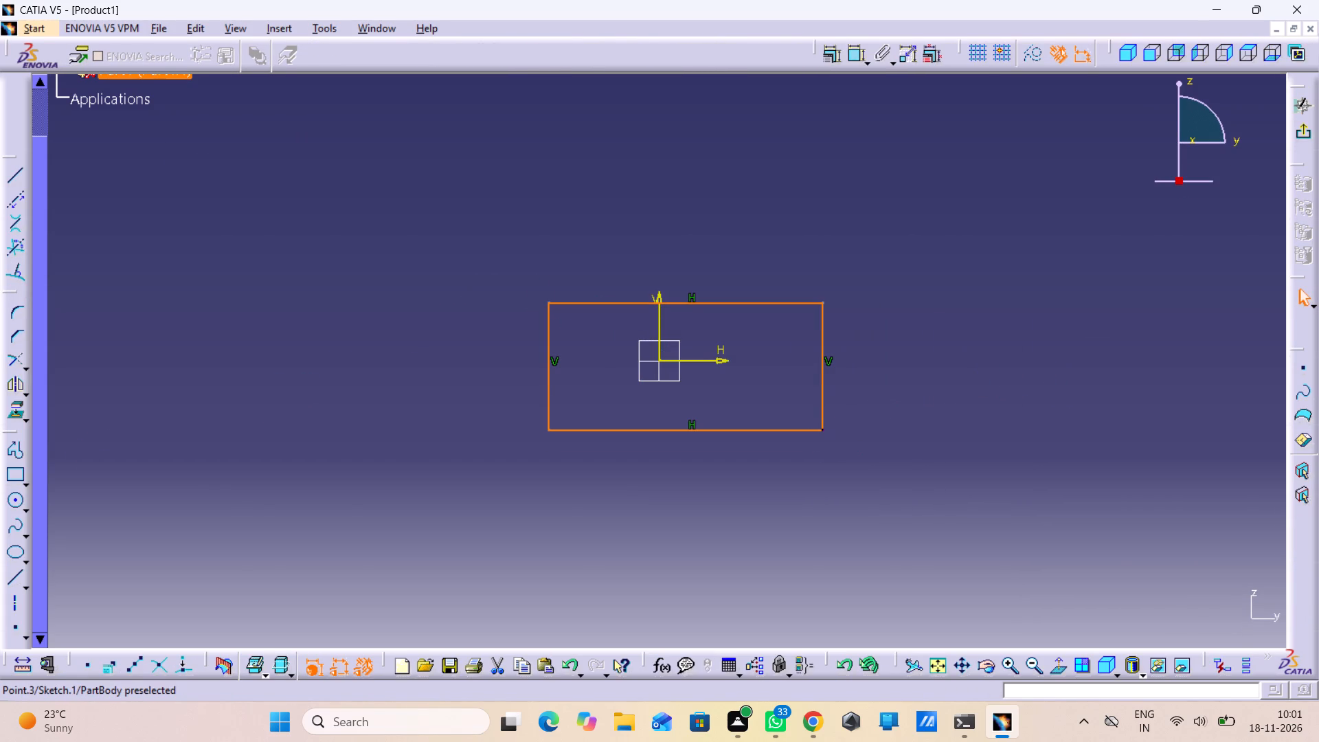
{"action": "left_click", "coordinate": [1123, 258]}
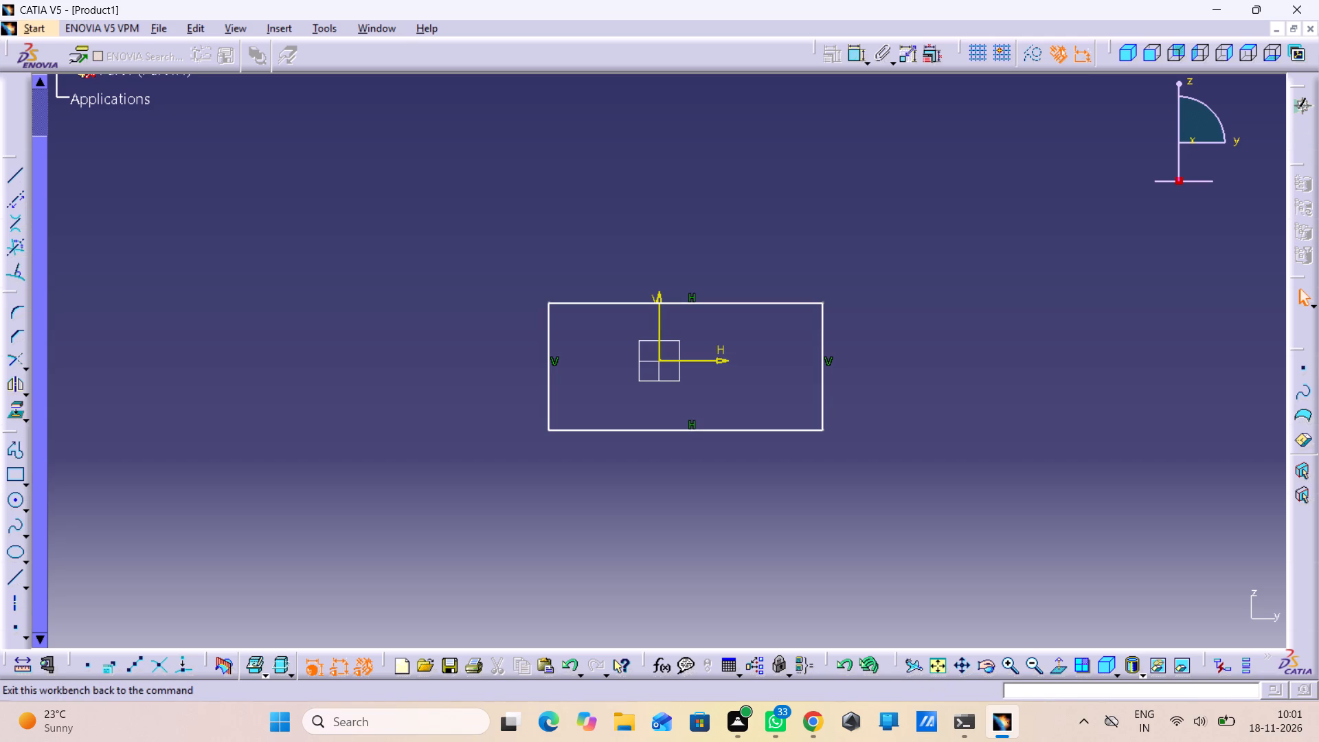
{"action": "left_click", "coordinate": [1300, 135]}
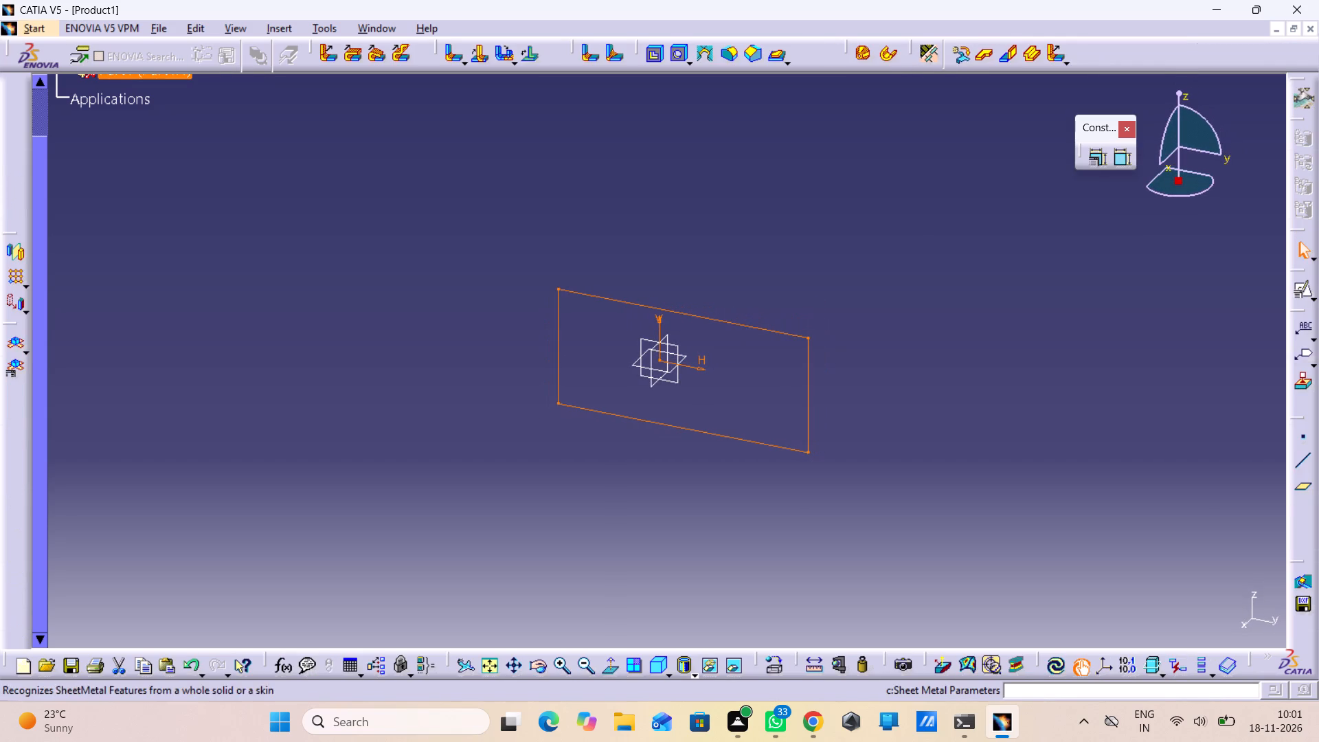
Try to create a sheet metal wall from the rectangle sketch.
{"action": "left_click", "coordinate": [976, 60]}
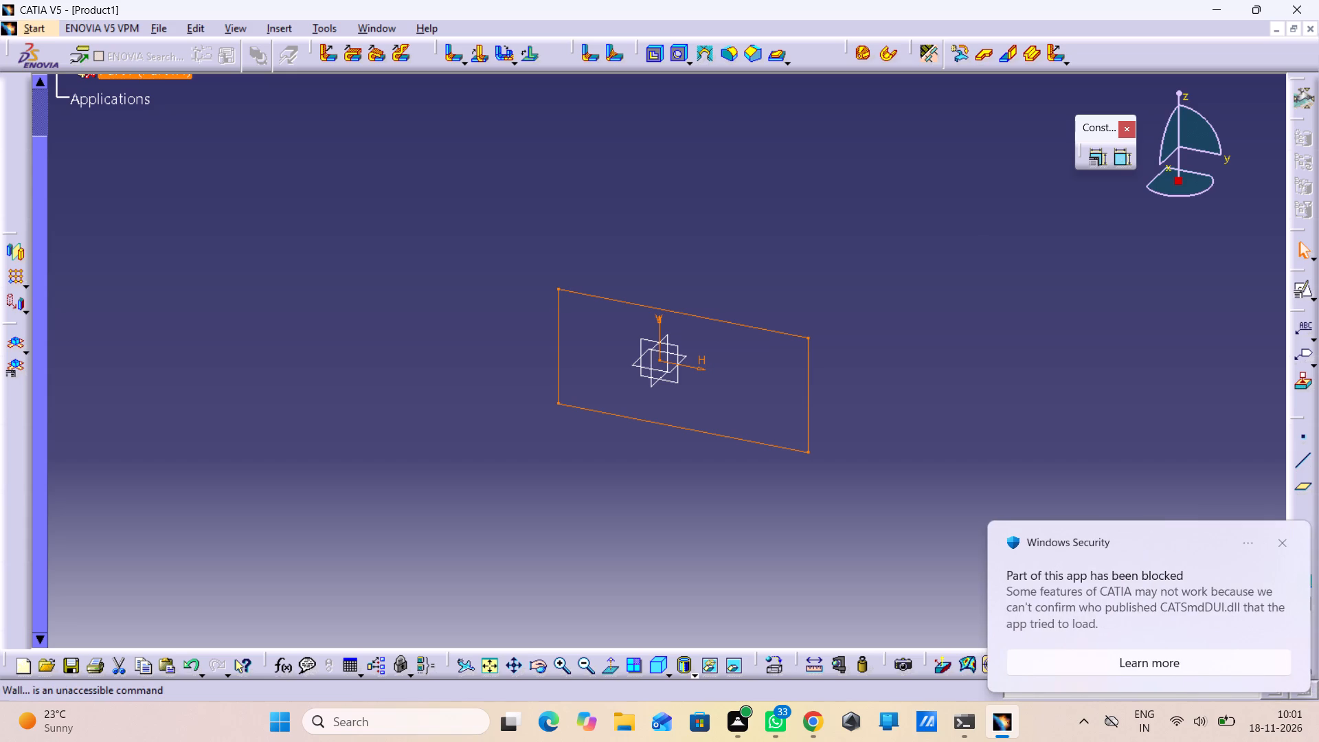
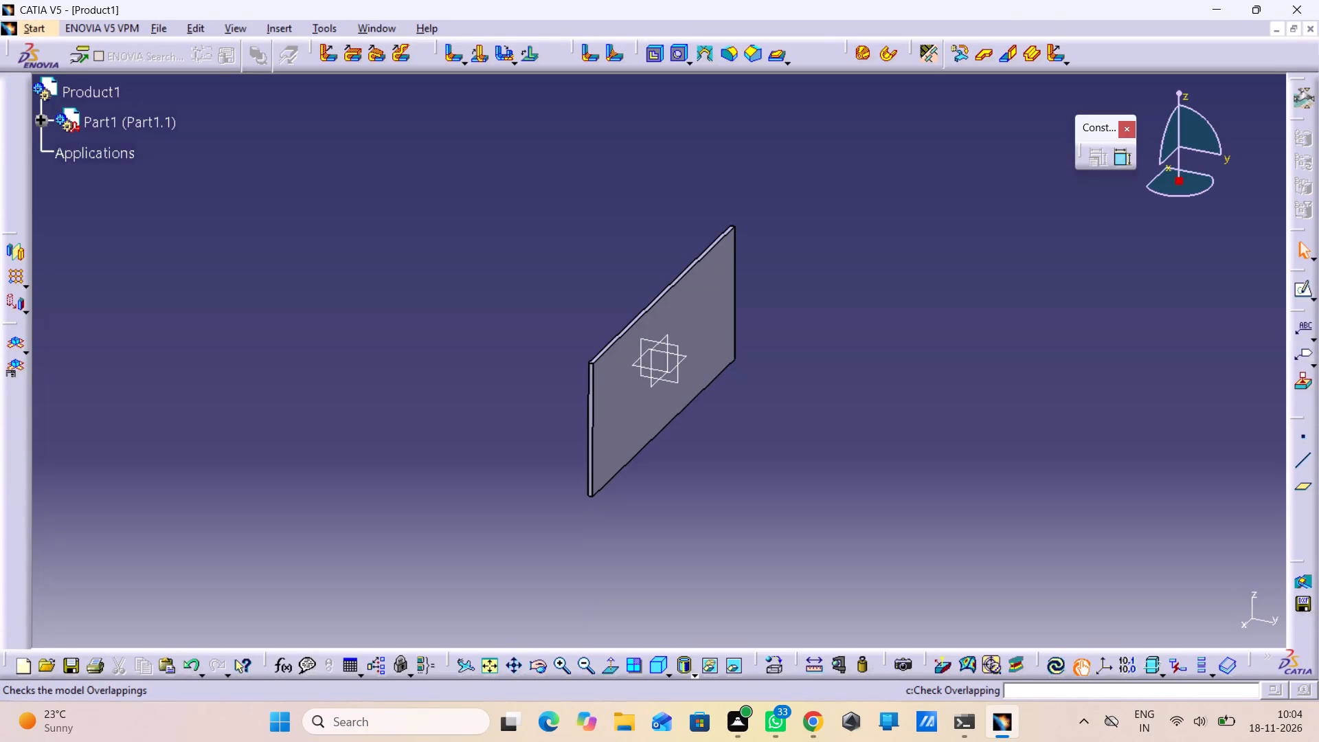
Examine the wall's definition and its rectangle profile sketch from the specification tree without changing either.
{"action": "left_click", "coordinate": [36, 117]}
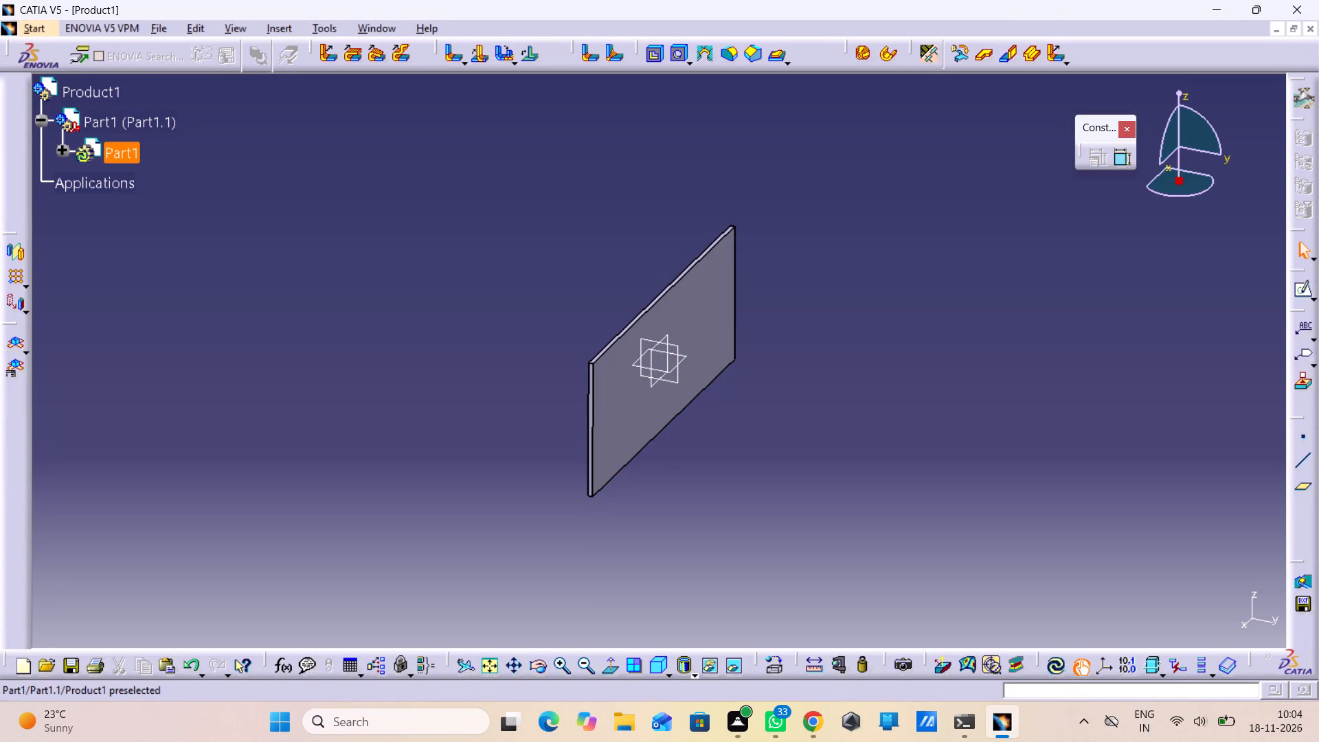
{"action": "left_click", "coordinate": [58, 149]}
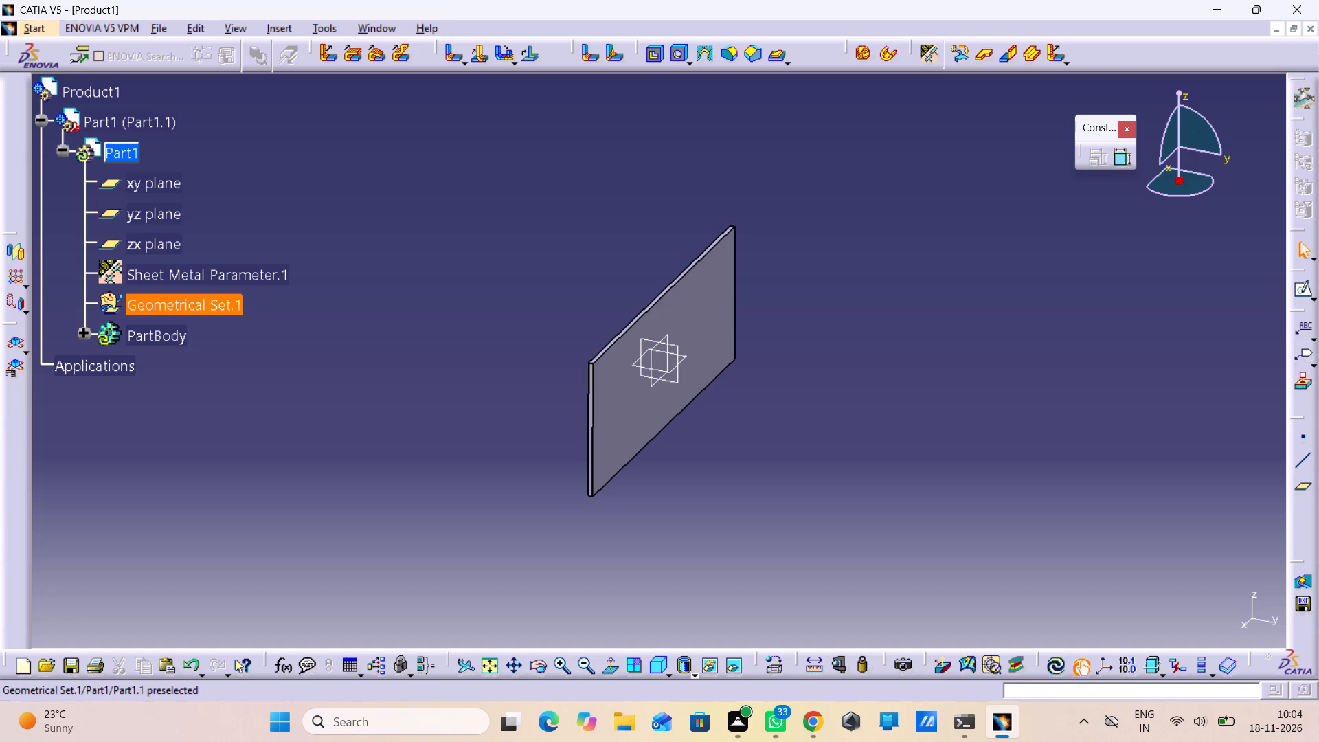
{"action": "double_click", "coordinate": [132, 297]}
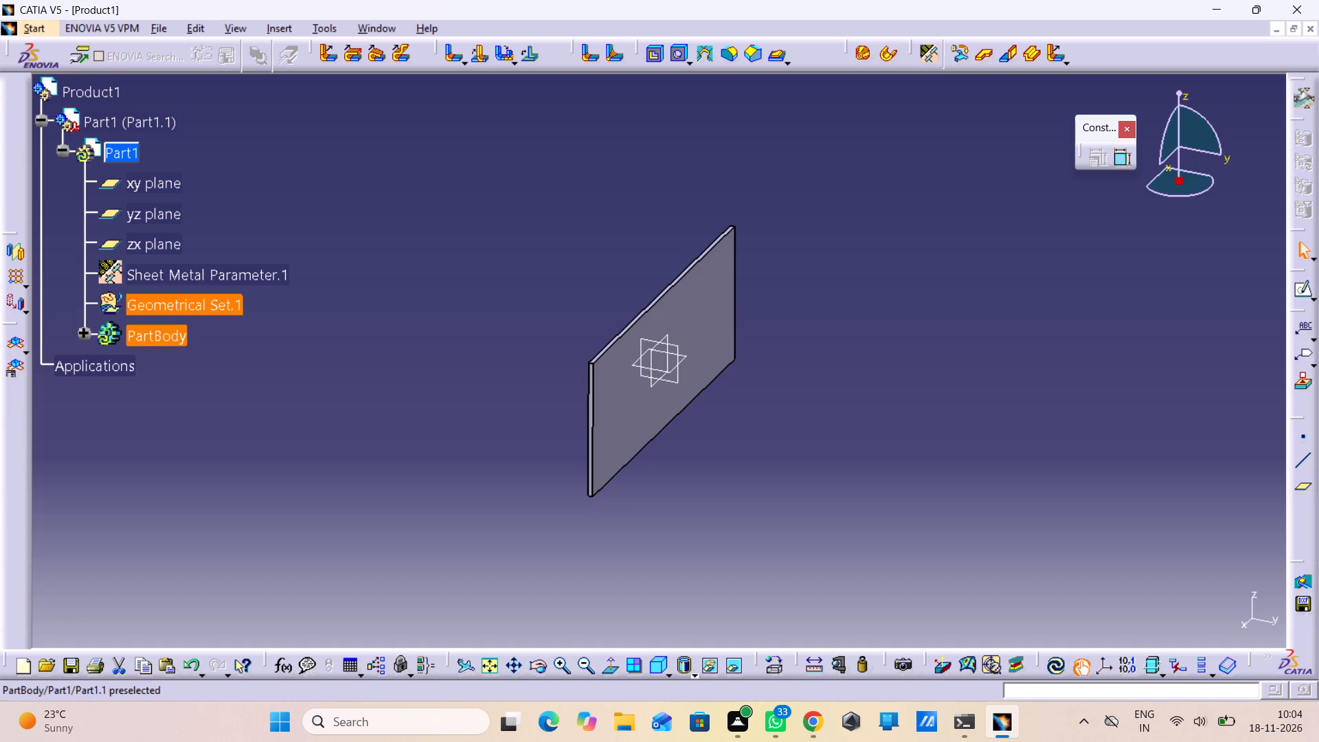
{"action": "left_click", "coordinate": [80, 330]}
{"action": "double_click", "coordinate": [168, 372]}
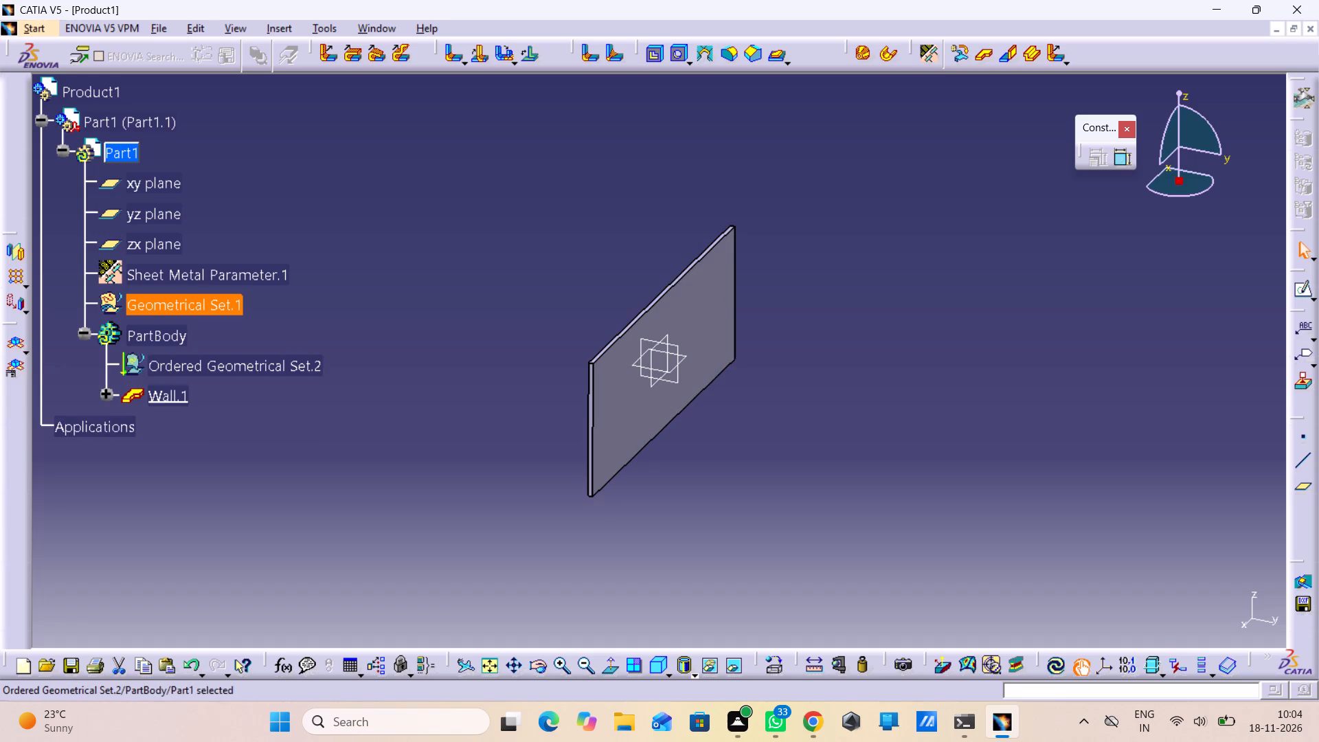
{"action": "double_click", "coordinate": [137, 388]}
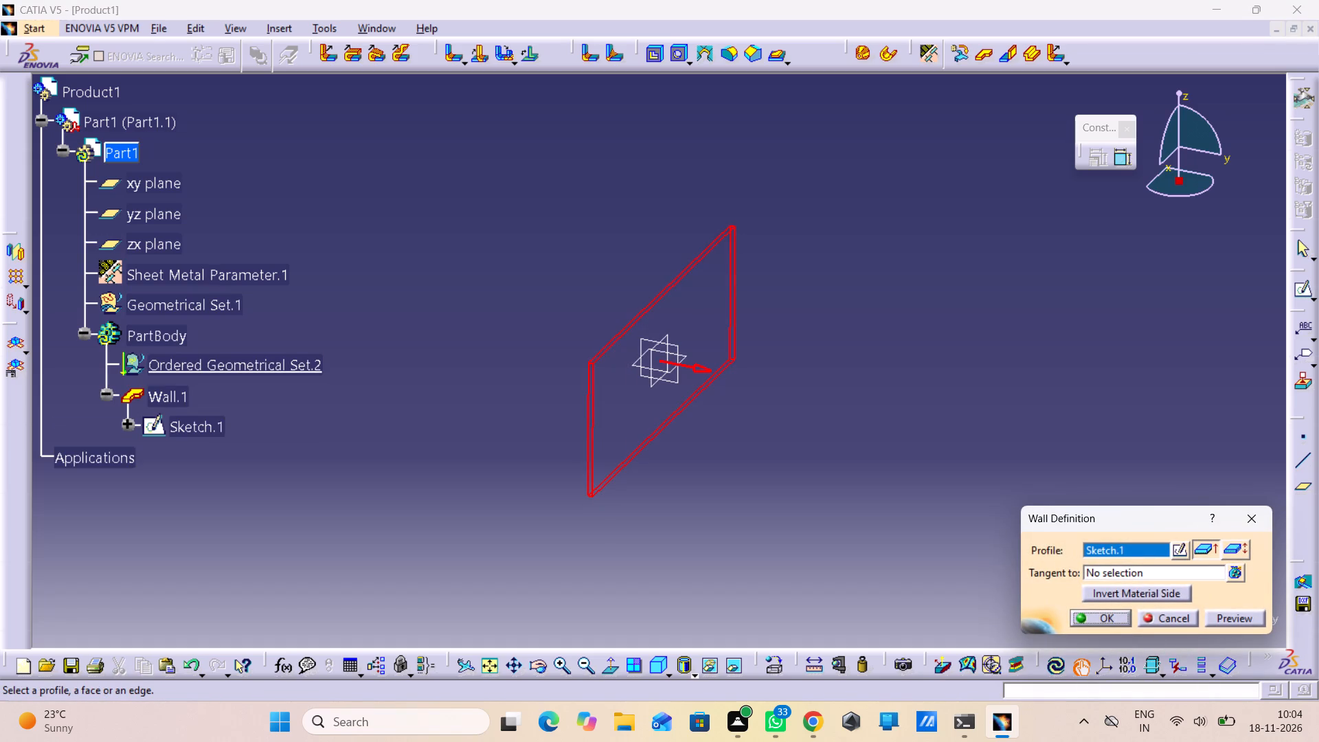
{"action": "double_click", "coordinate": [167, 432]}
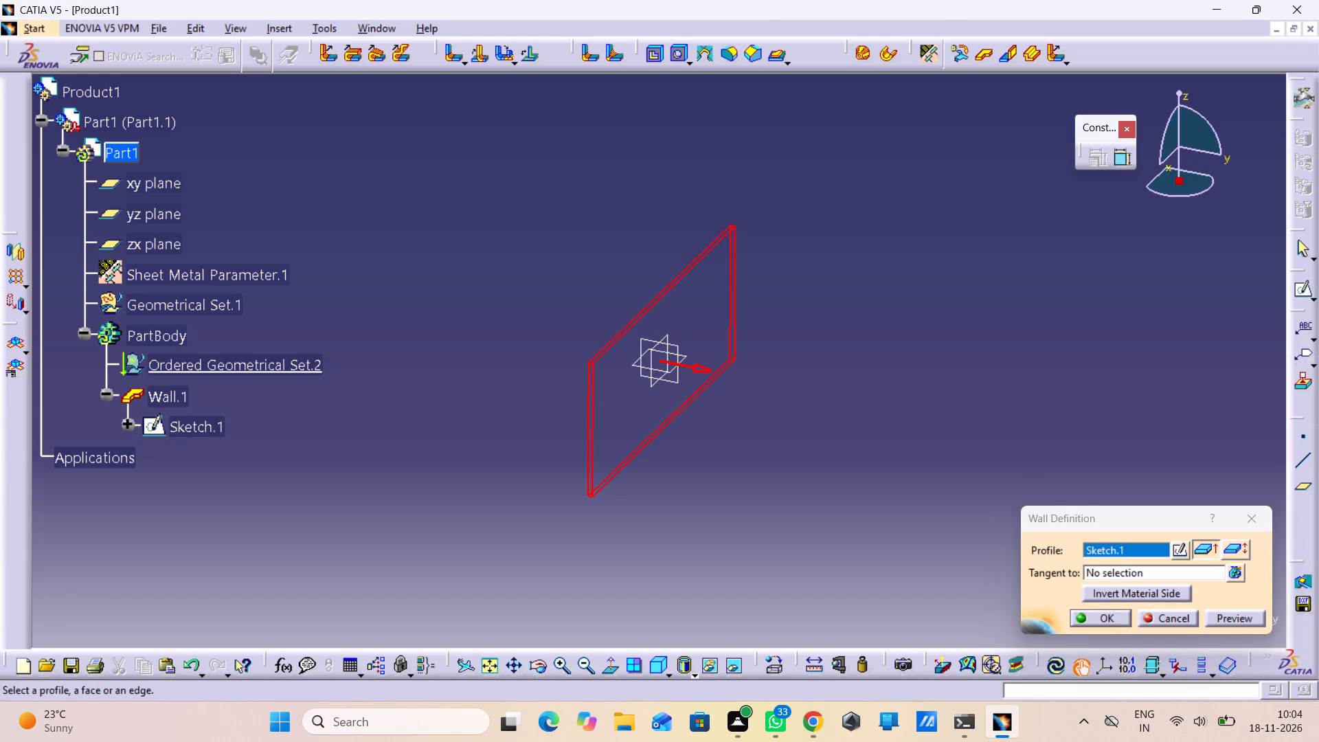
{"action": "left_click", "coordinate": [1155, 615]}
{"action": "double_click", "coordinate": [149, 427]}
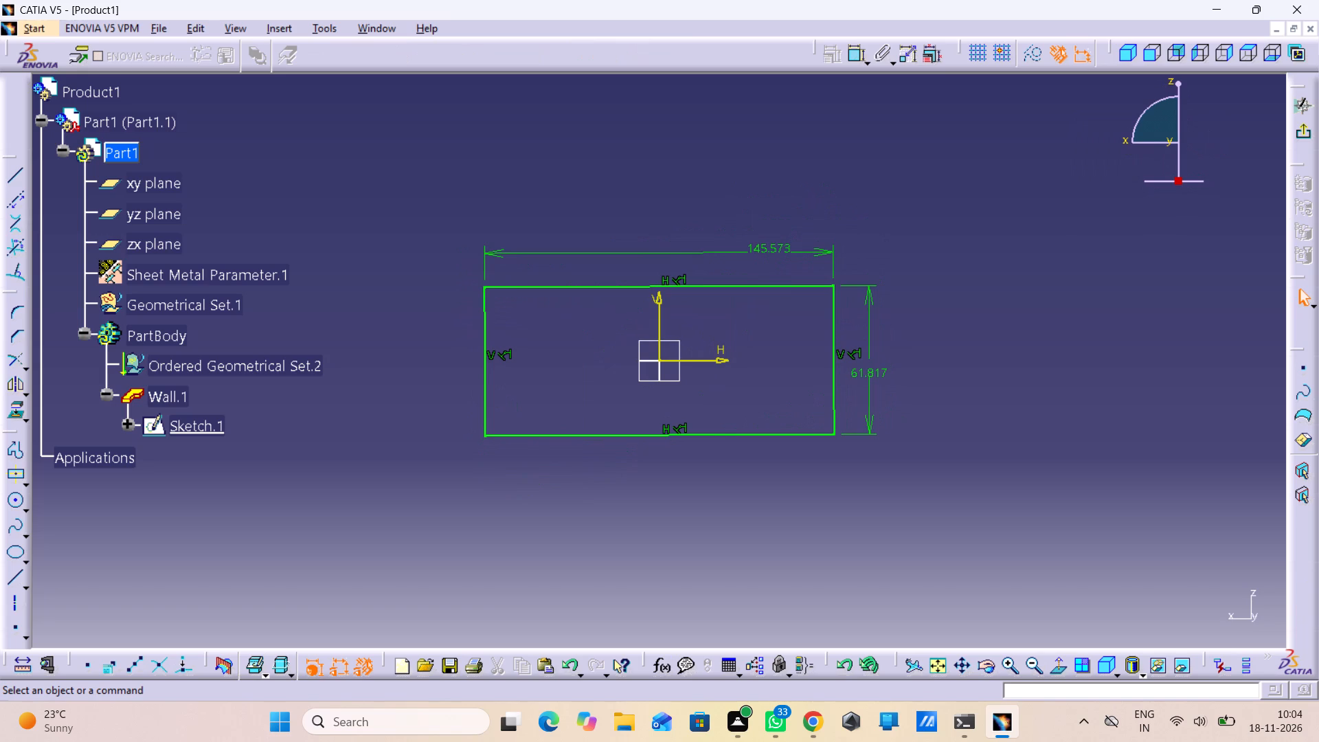
{"action": "left_click", "coordinate": [1305, 131]}
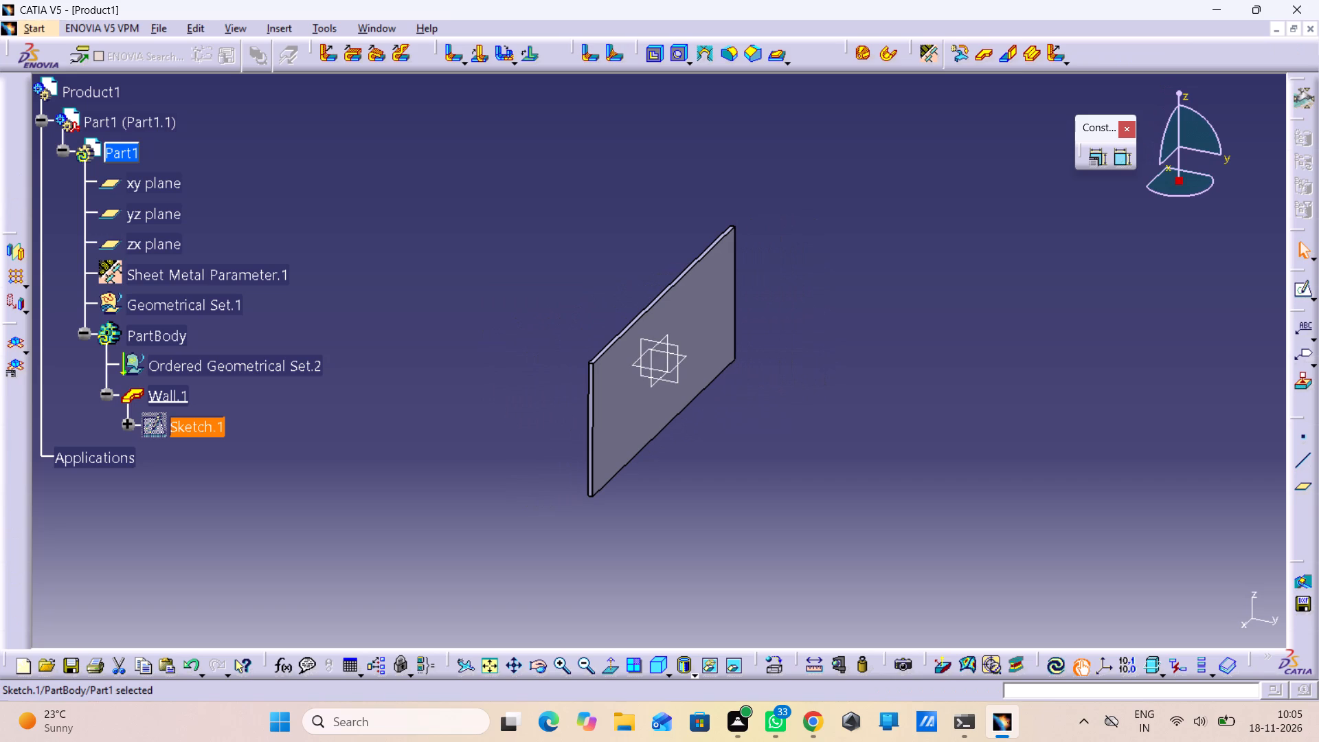
Undo the wall, its rectangle sketch and the sheet metal parameters, leaving Part1 without any geometry.
{"action": "key", "text": "ctrl+z"}
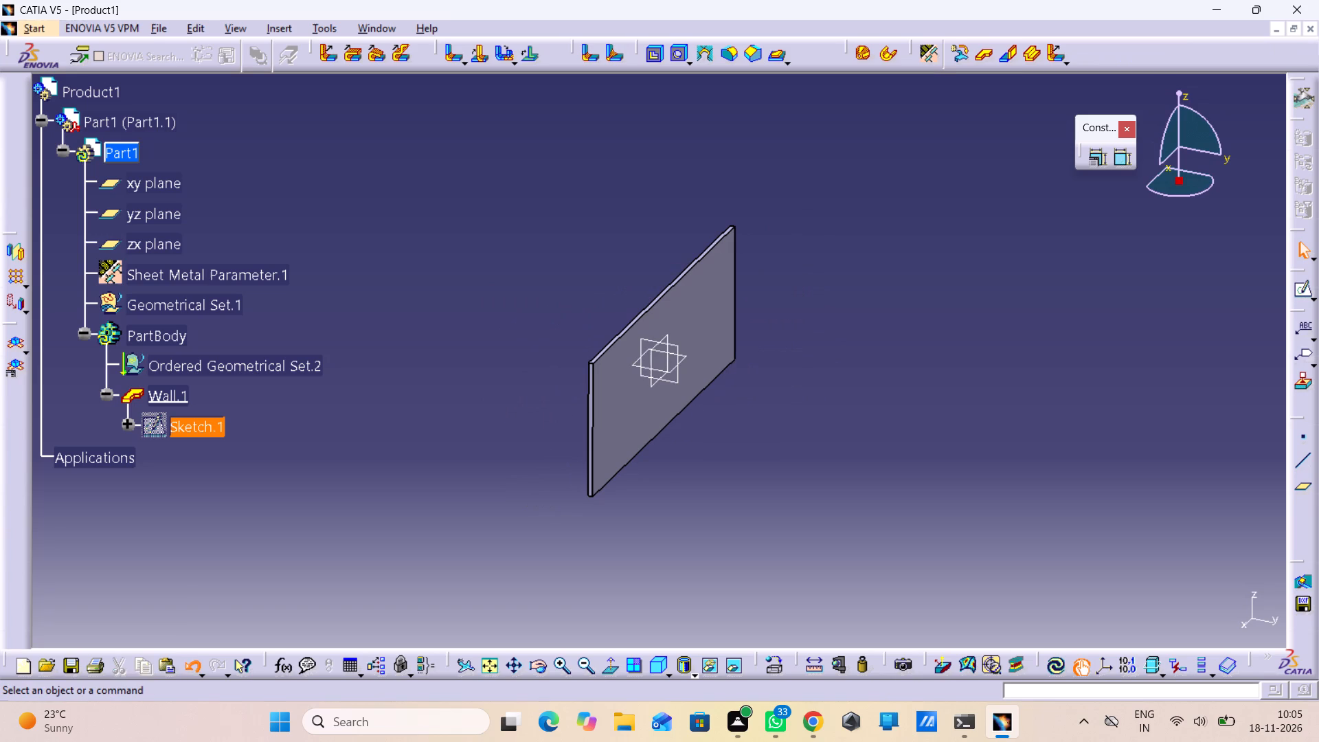
{"action": "double_click", "coordinate": [164, 427]}
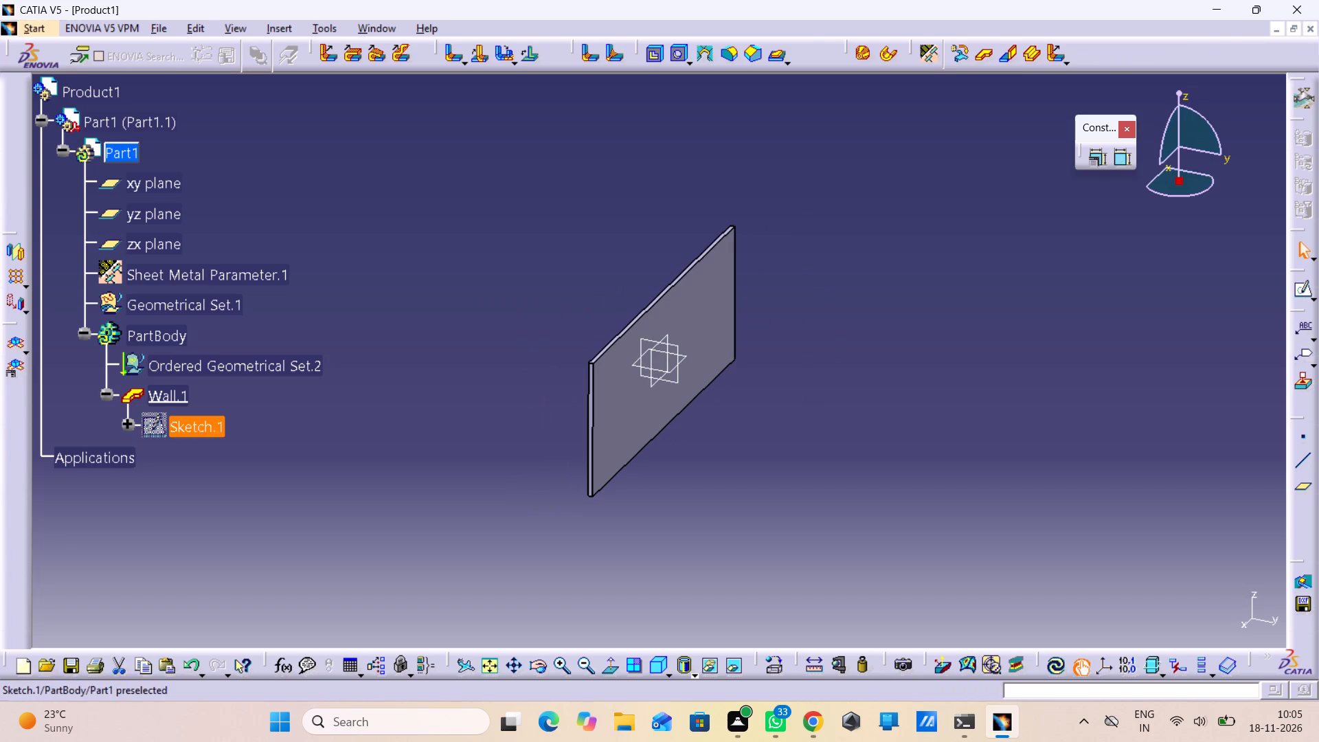
{"action": "key", "text": "ctrl+z"}
{"action": "key", "text": "ctrl+z"}
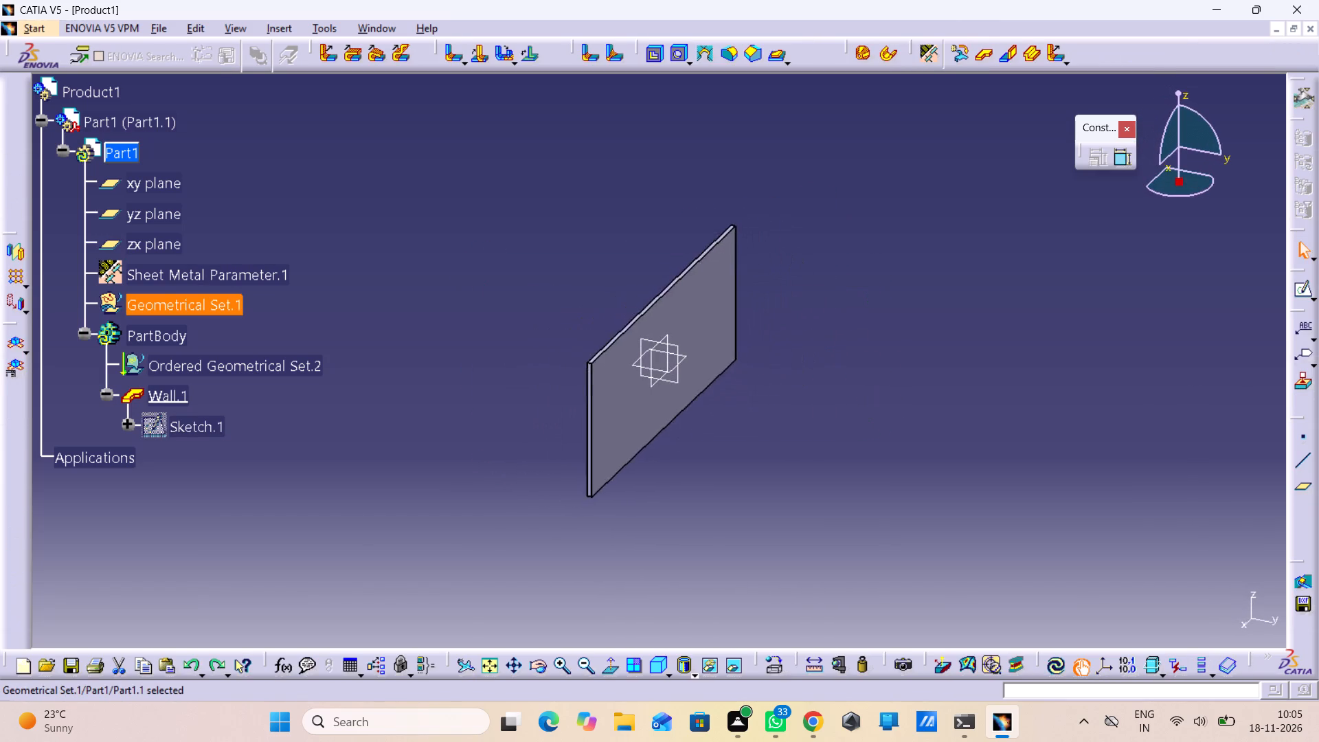
{"action": "key", "text": "ctrl+z"}
{"action": "key", "text": "ctrl+z"}
{"action": "key", "text": "ctrl+z"}
{"action": "key", "text": "ctrl+z"}
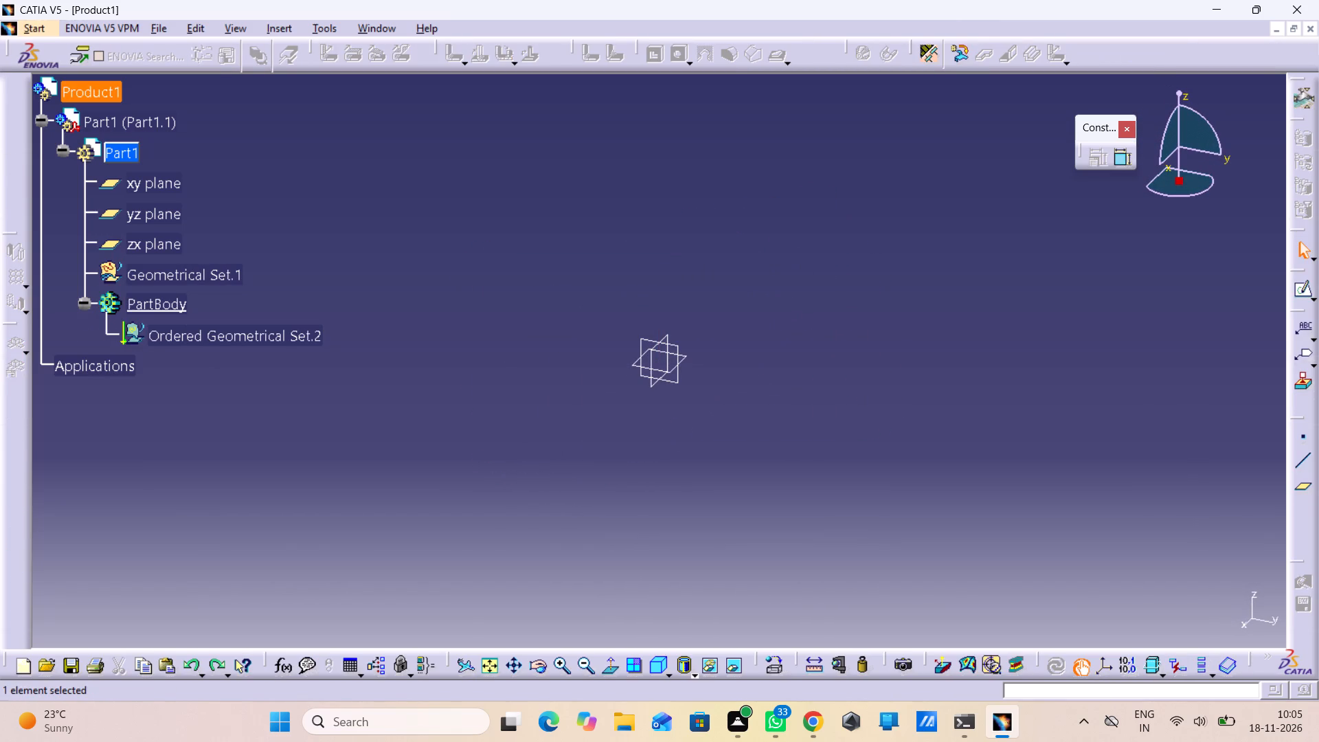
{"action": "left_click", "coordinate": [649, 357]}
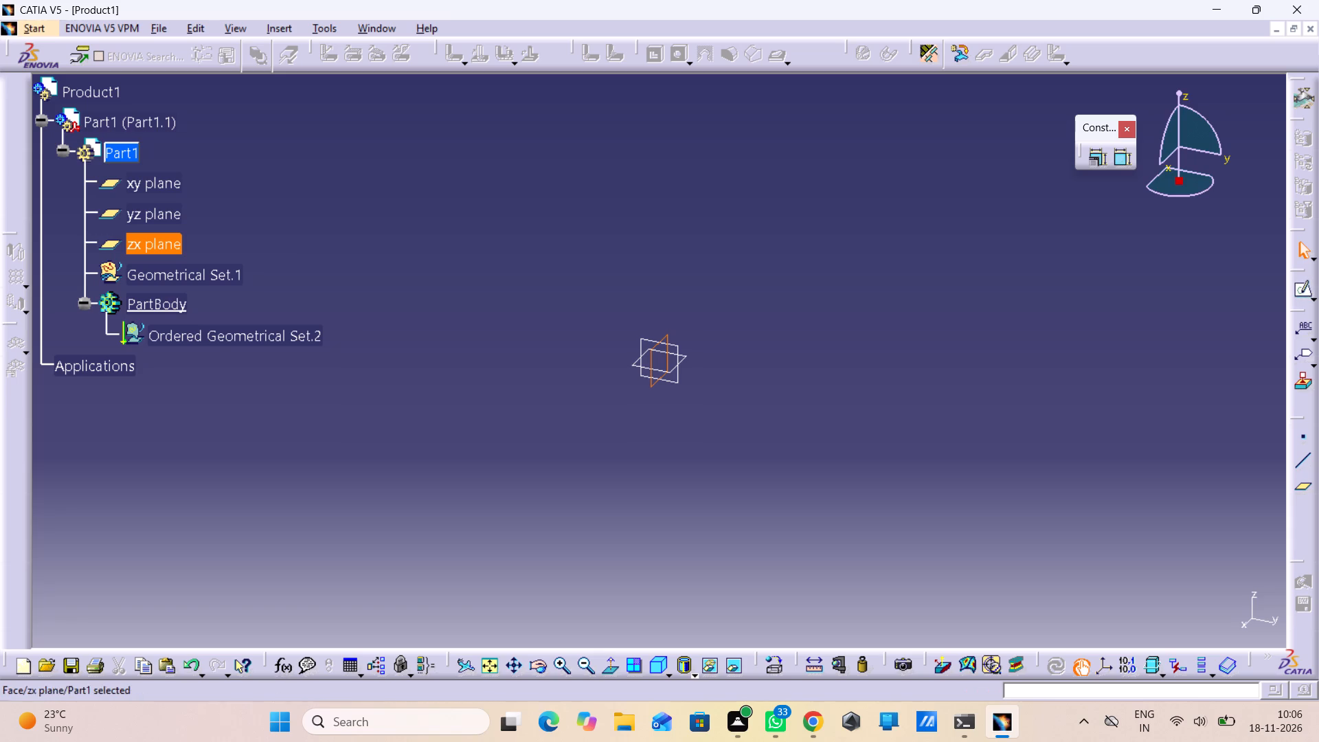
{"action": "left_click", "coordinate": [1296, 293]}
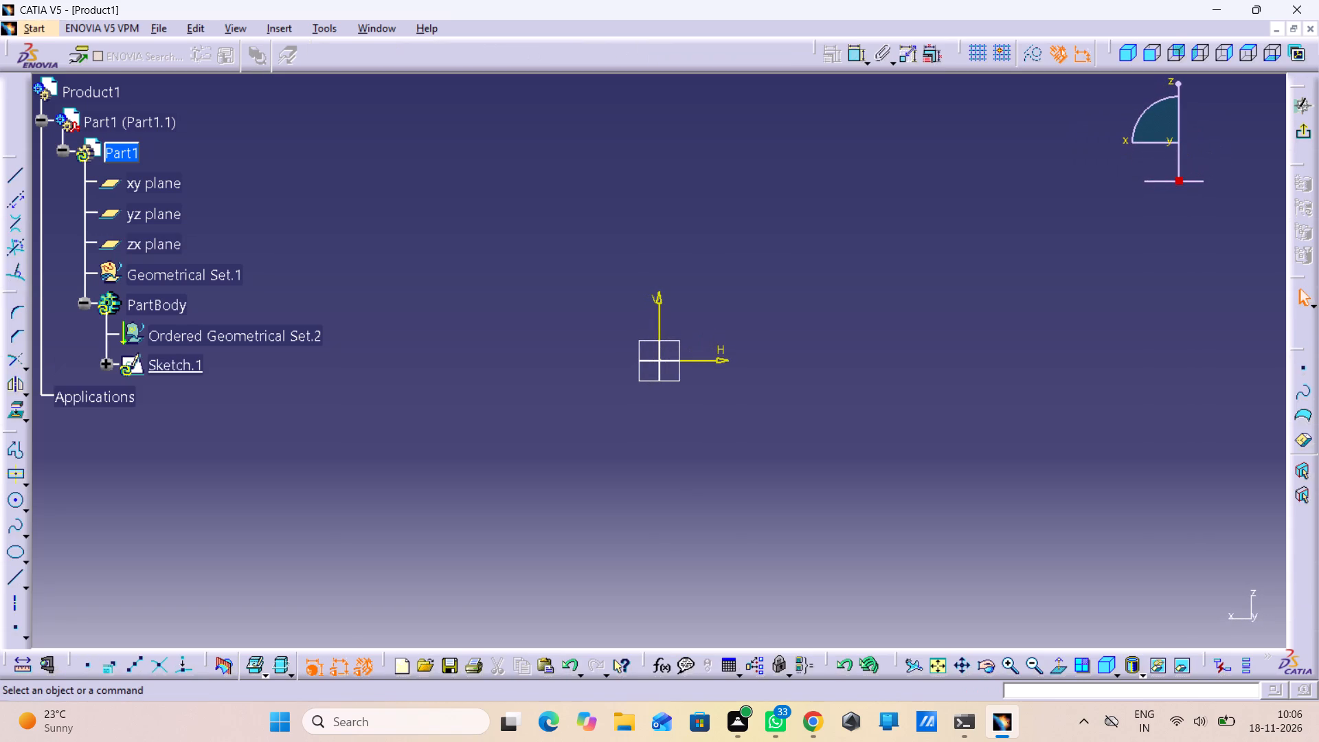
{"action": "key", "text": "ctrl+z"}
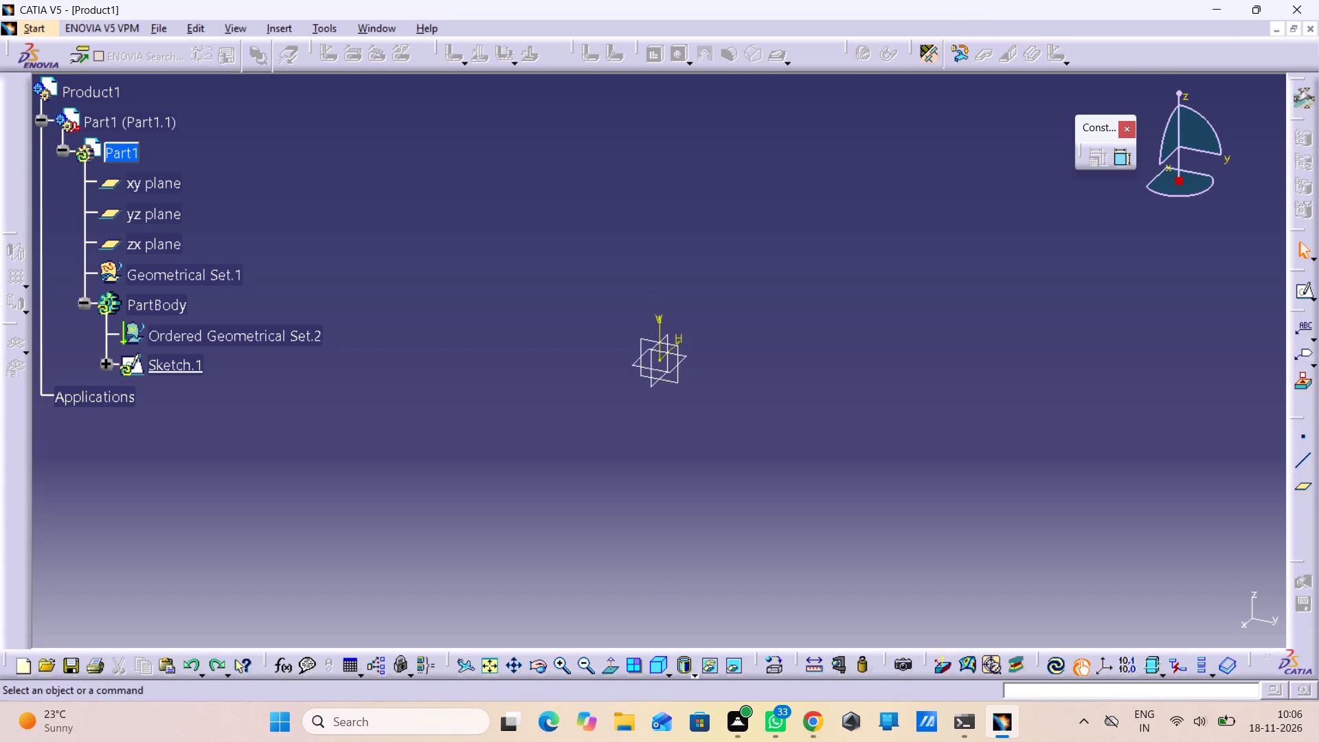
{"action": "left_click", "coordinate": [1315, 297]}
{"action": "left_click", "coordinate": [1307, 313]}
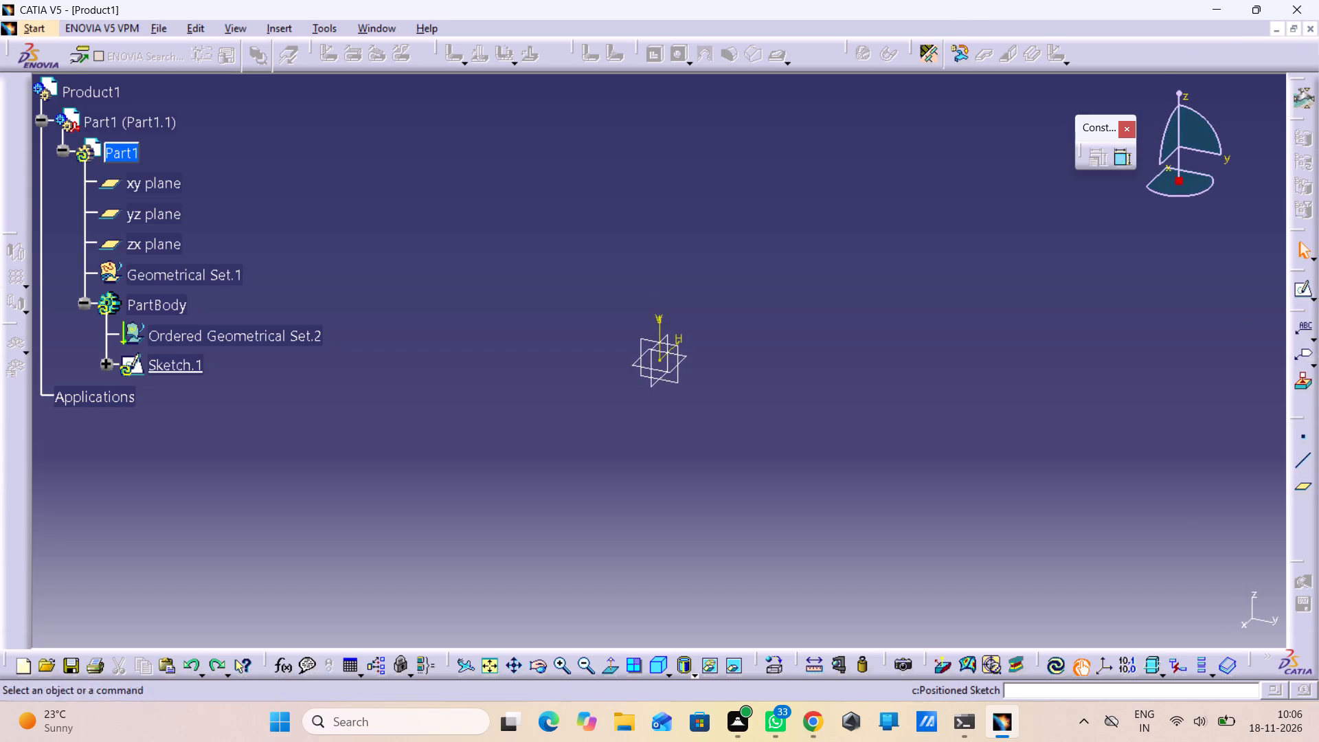
Relocate the Sketcher command group to the end of the upper command row, beside the sheet metal commands.
{"action": "left_click_drag", "start_coordinate": [1297, 267], "coordinate": [1162, 113]}
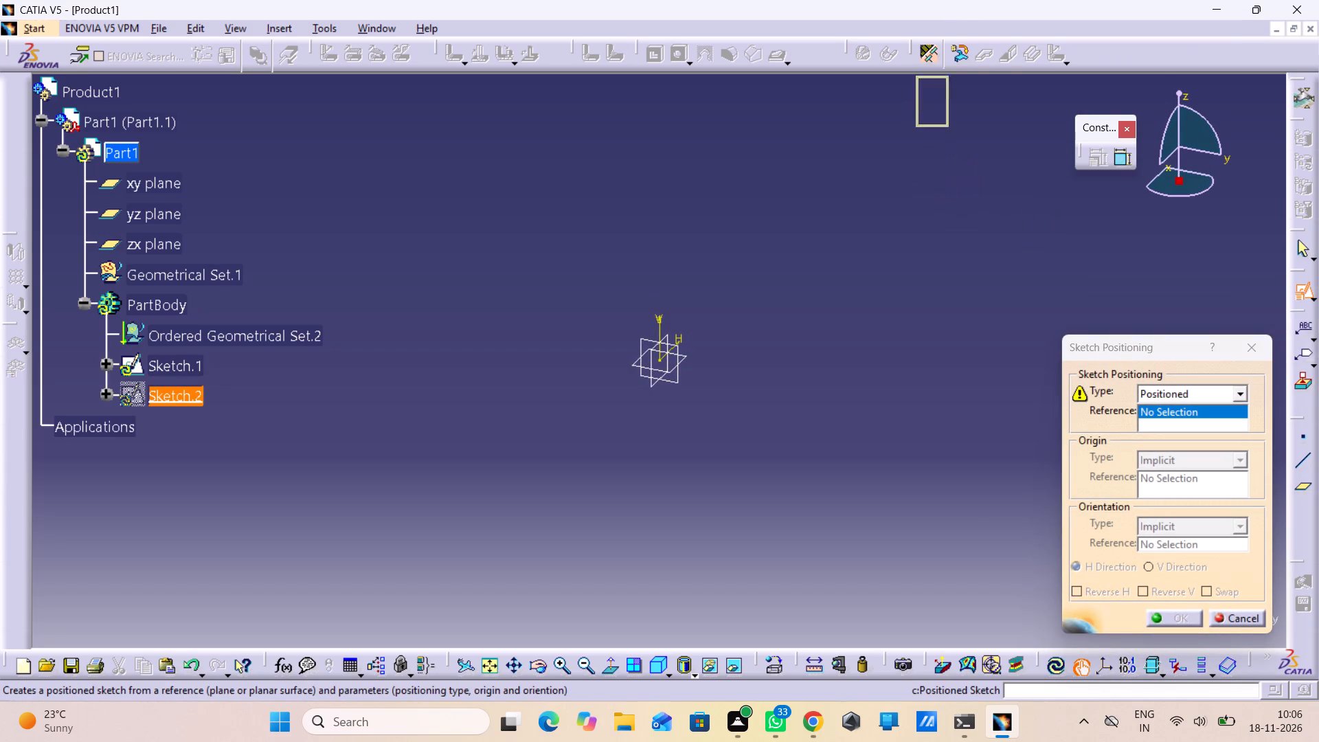
{"action": "left_click_drag", "start_coordinate": [1162, 113], "coordinate": [1118, 60]}
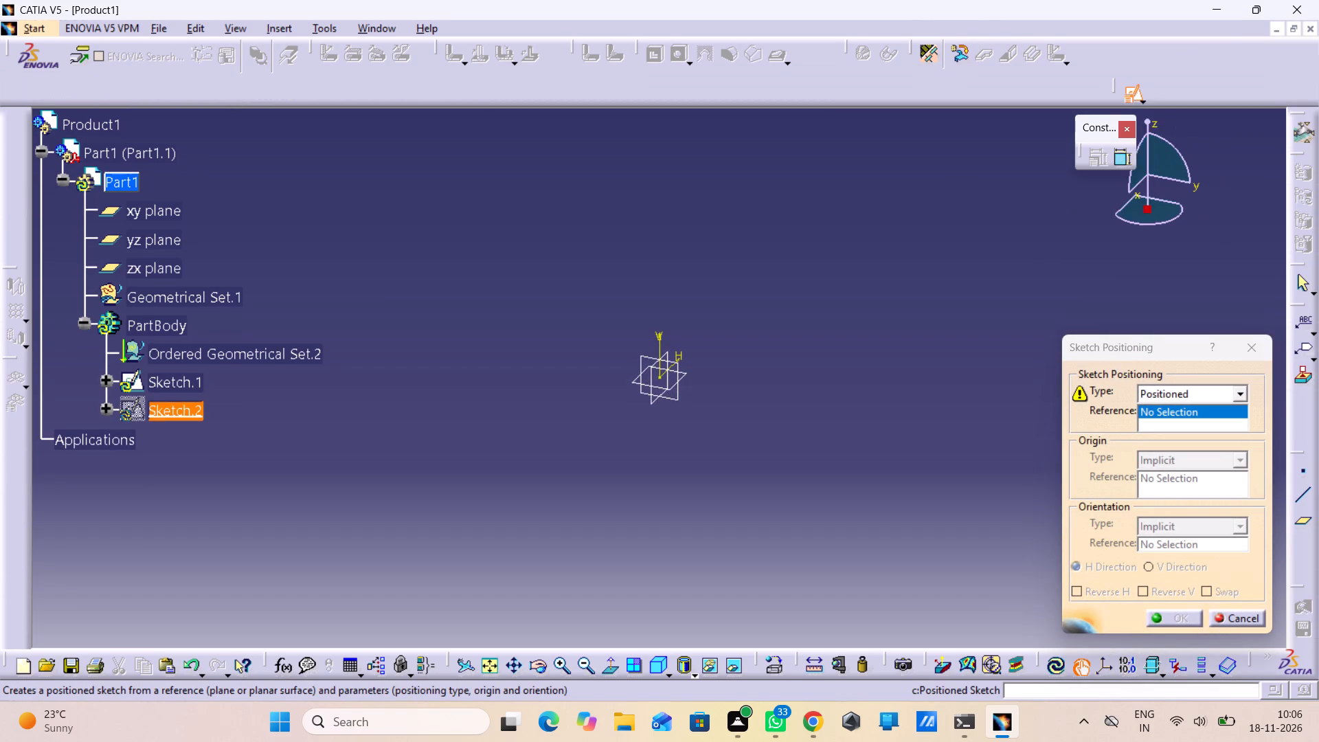
{"action": "left_click_drag", "start_coordinate": [1111, 87], "coordinate": [1098, 46]}
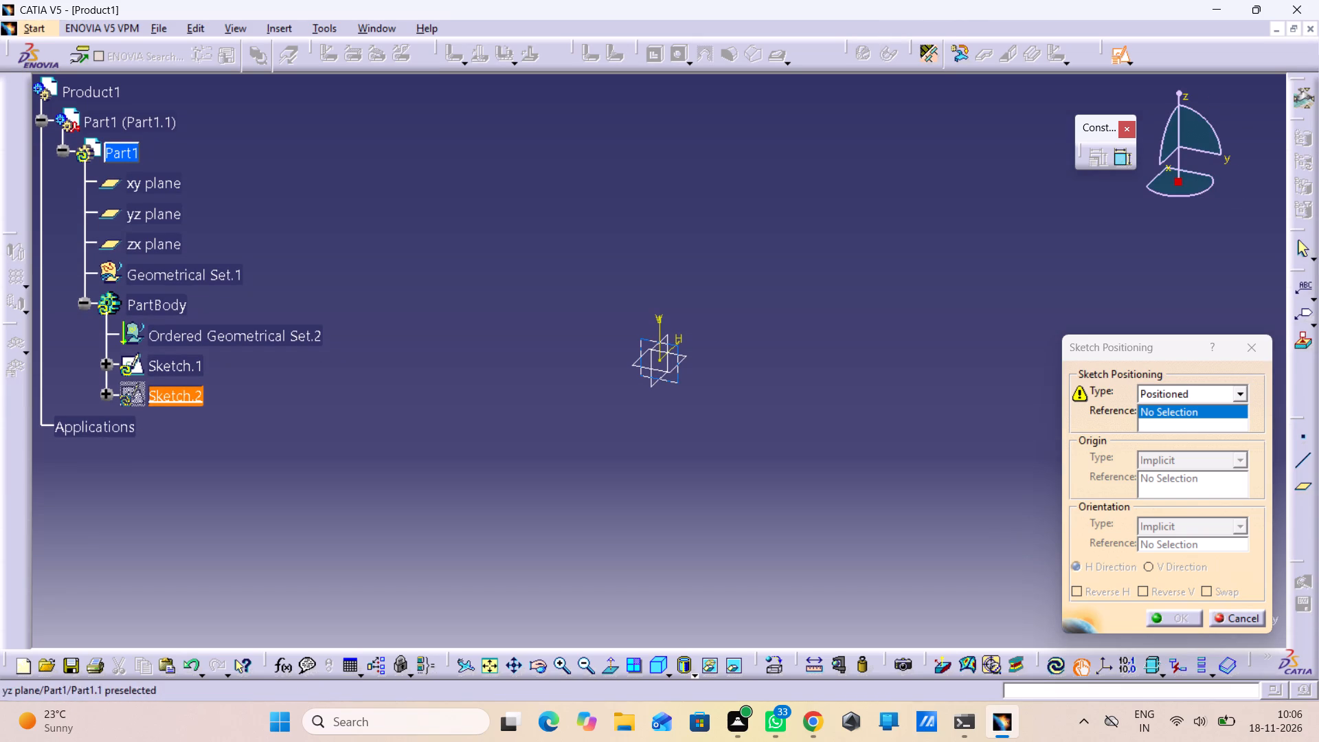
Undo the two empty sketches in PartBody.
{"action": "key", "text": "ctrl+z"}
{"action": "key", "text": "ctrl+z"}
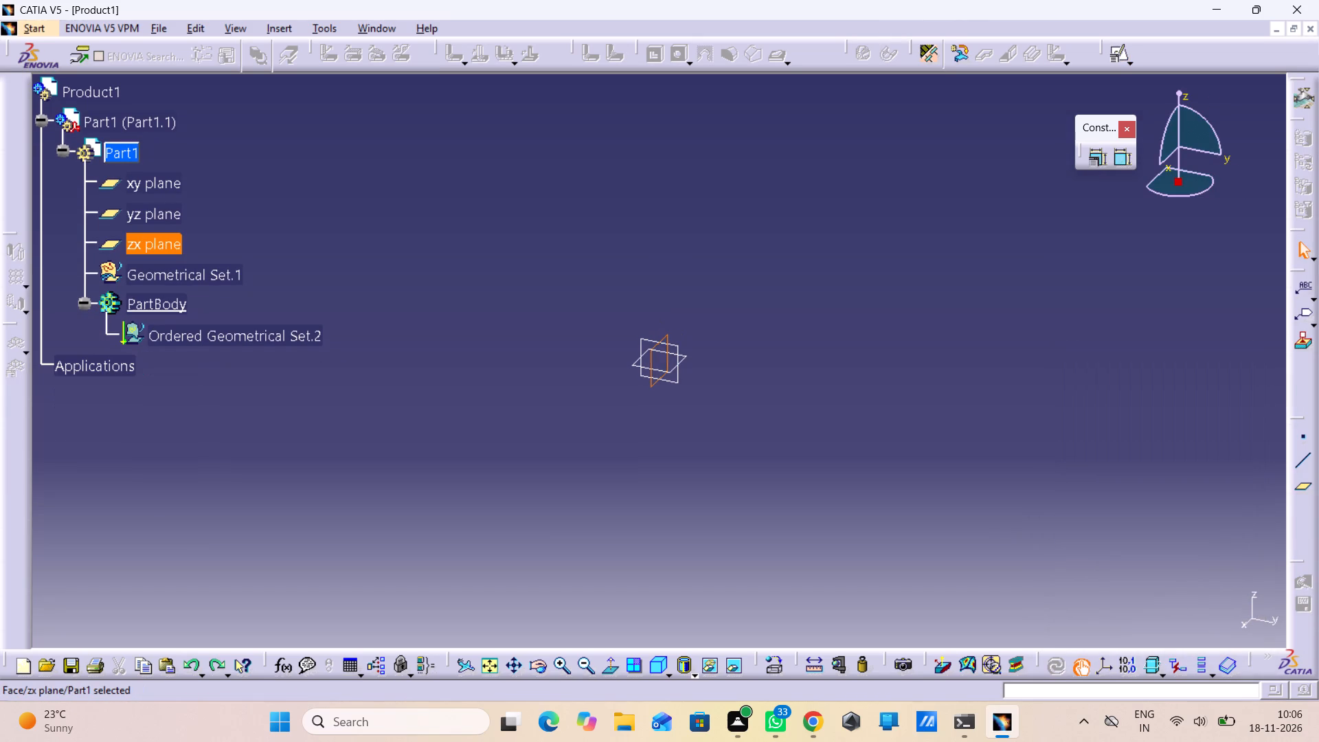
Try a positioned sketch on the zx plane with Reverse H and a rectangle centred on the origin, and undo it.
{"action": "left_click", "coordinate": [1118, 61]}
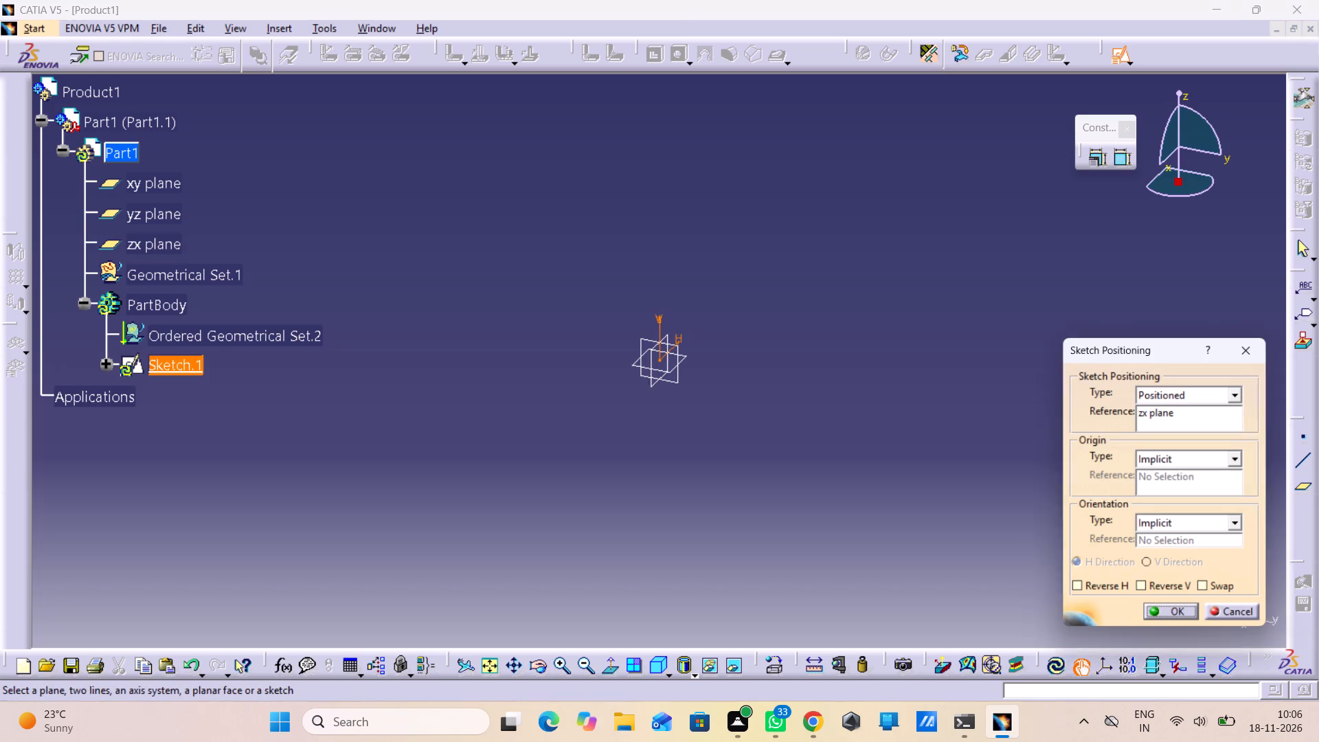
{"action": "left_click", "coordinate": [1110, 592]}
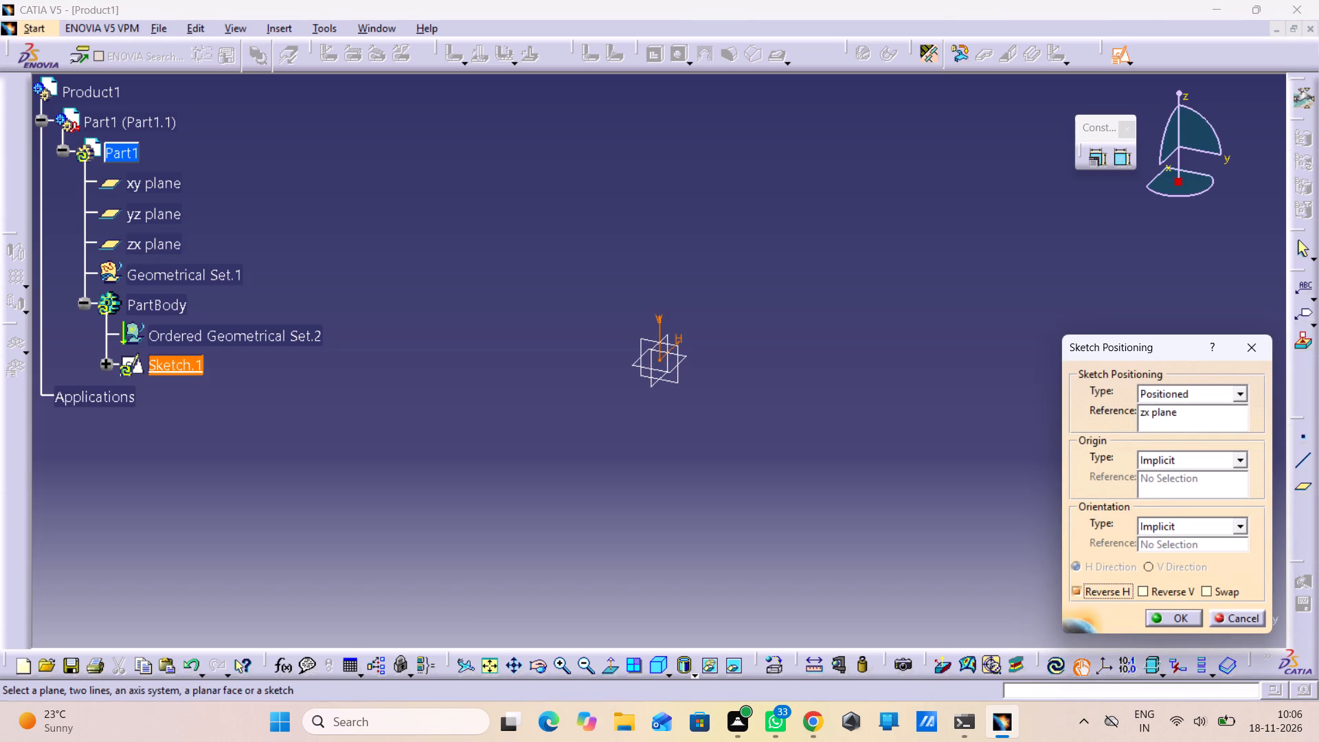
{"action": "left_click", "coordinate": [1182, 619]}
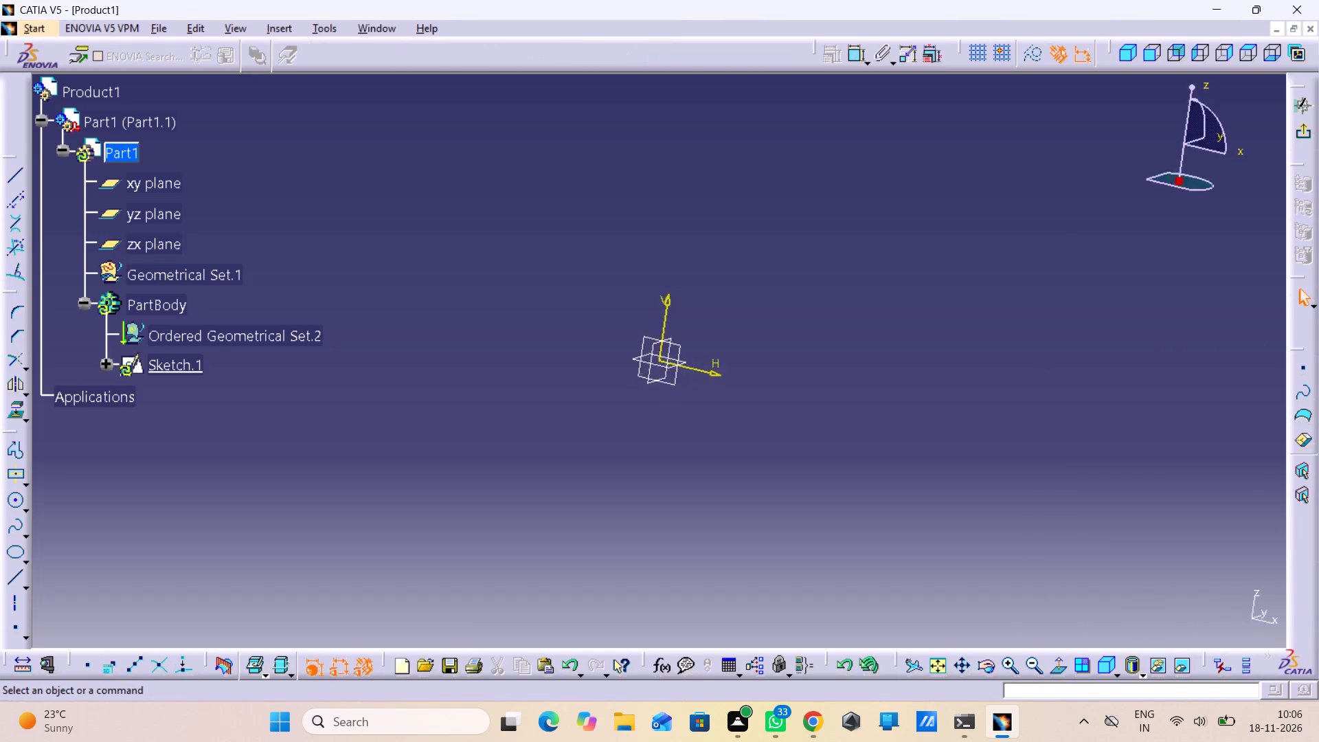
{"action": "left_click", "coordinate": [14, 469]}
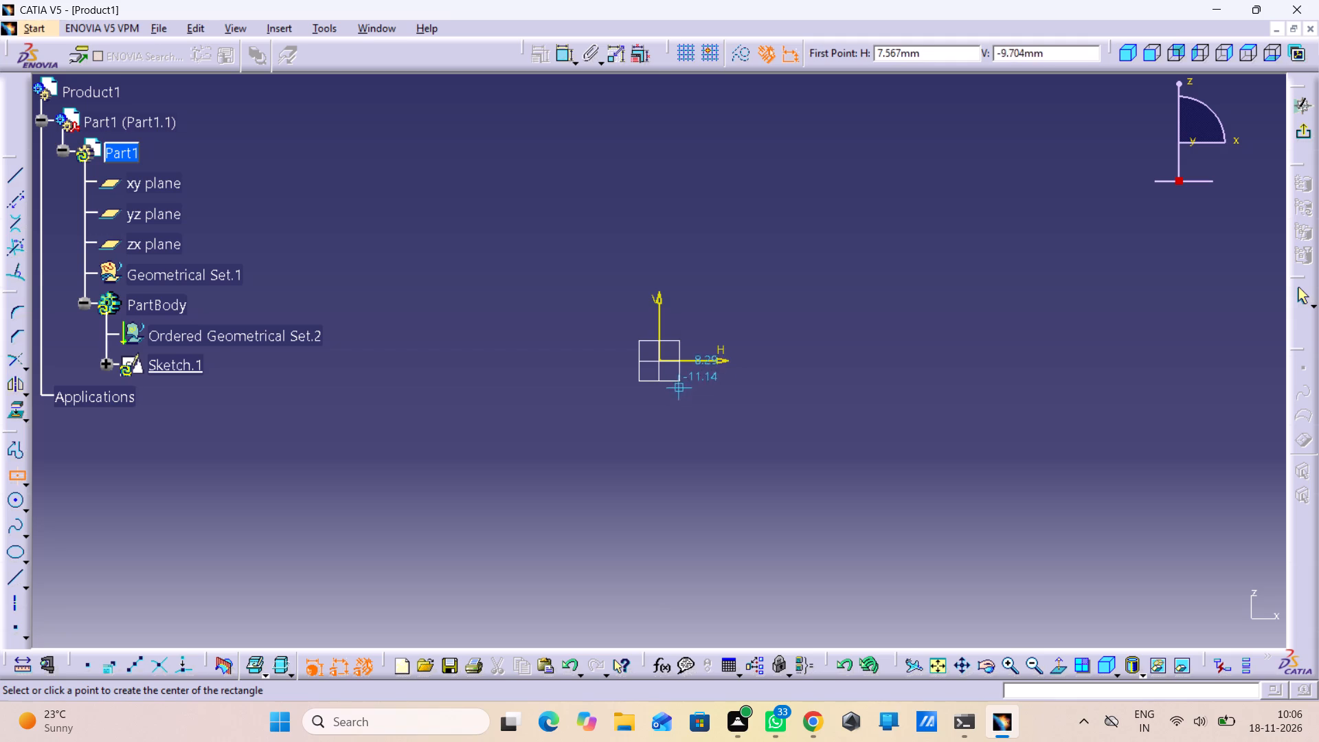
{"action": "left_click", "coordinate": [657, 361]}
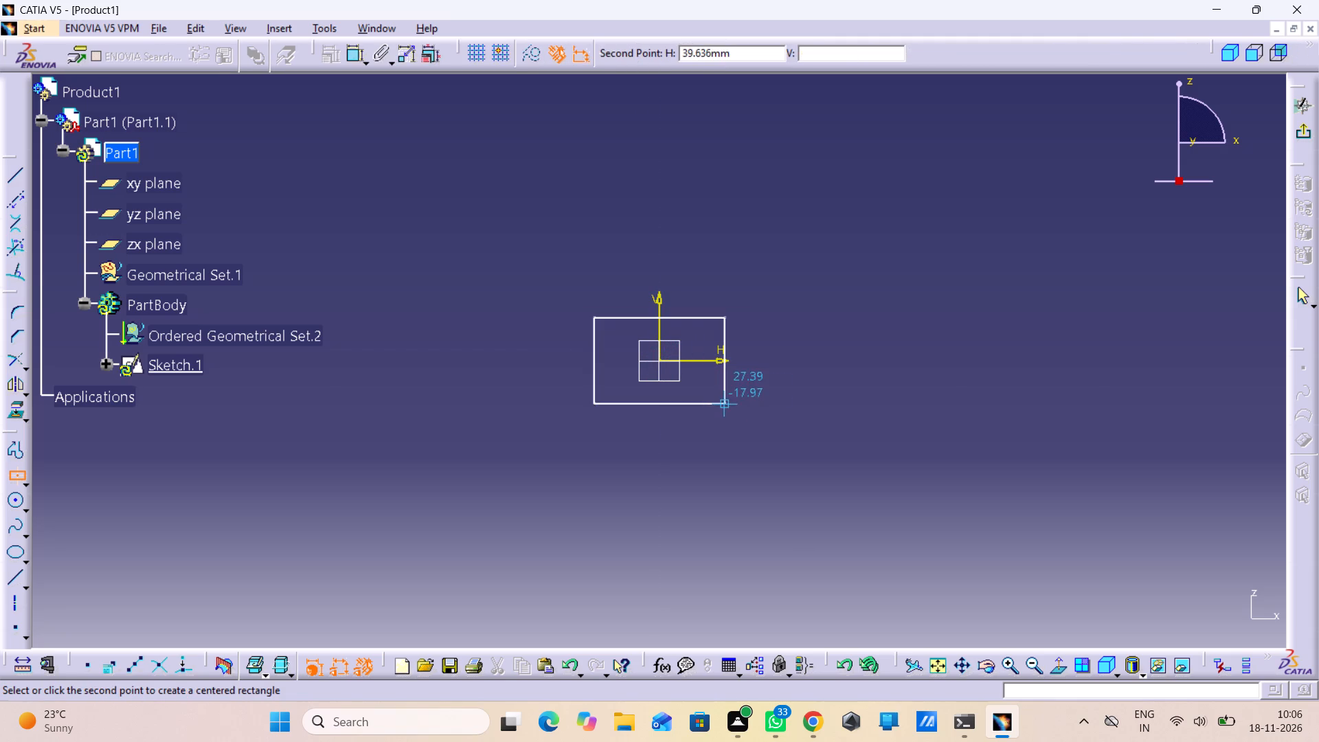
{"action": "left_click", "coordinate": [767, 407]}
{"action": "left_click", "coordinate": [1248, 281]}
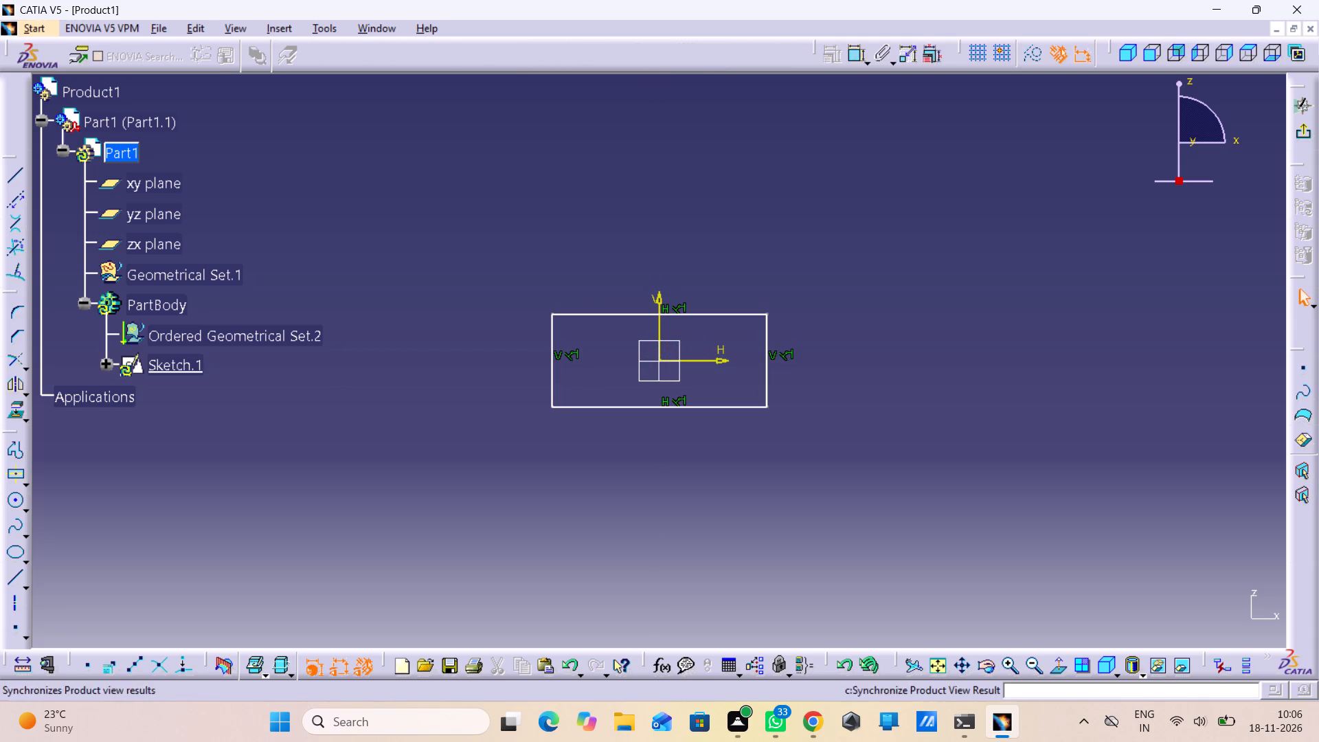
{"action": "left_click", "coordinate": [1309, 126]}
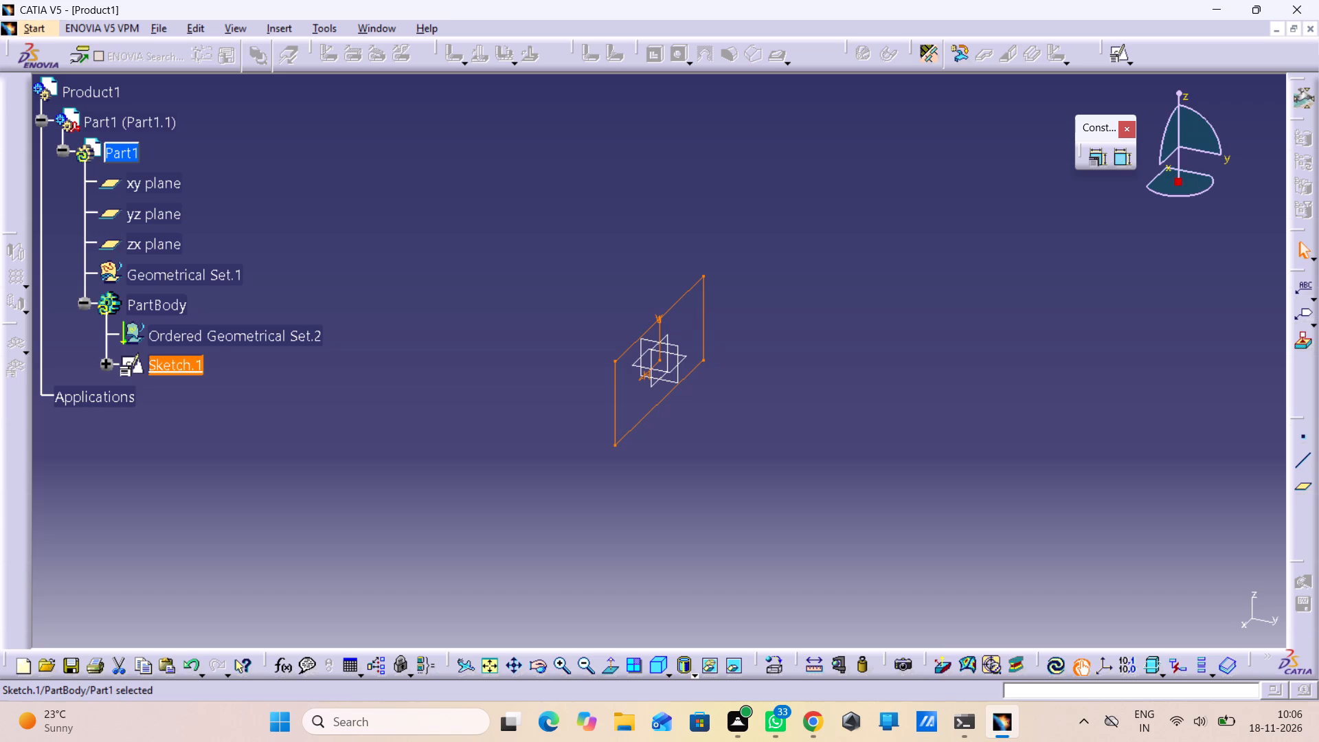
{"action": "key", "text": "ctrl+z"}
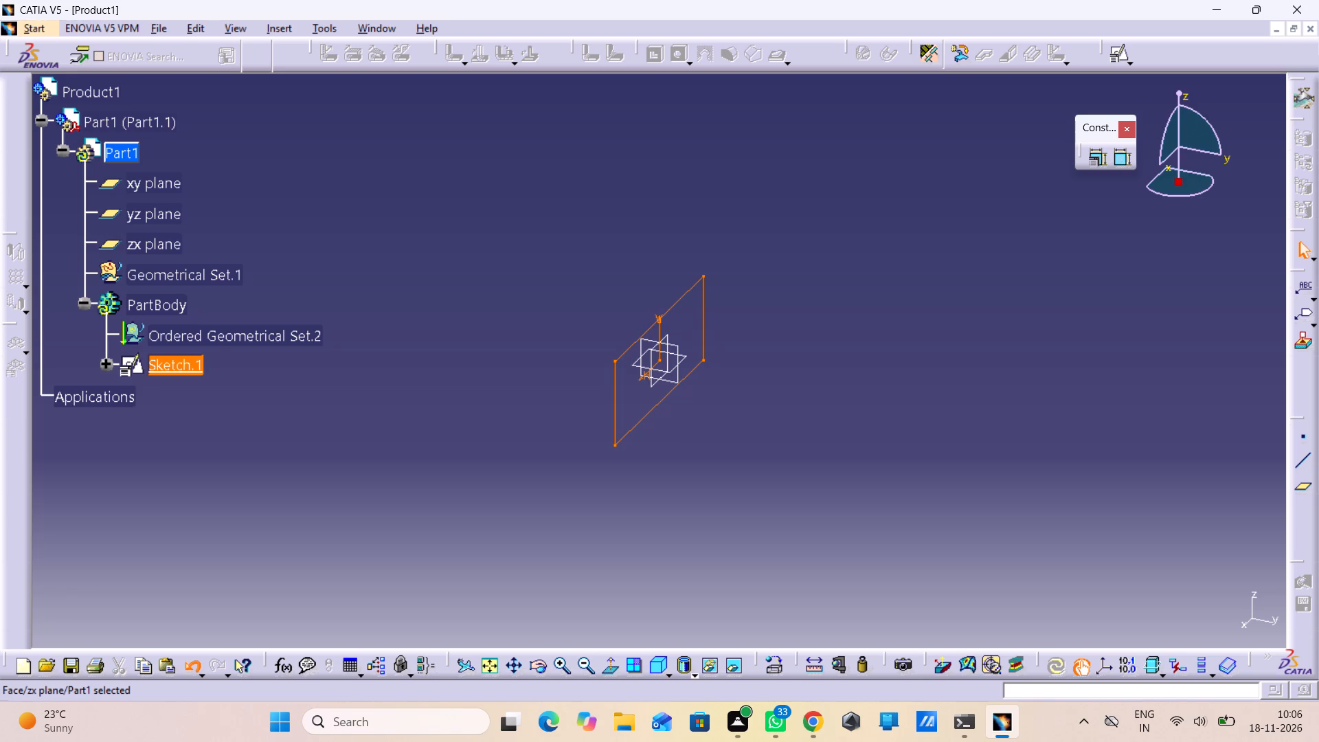
Open a positioned sketch on the xy plane with the Swap and Reverse V orientation options enabled.
{"action": "left_click", "coordinate": [685, 361]}
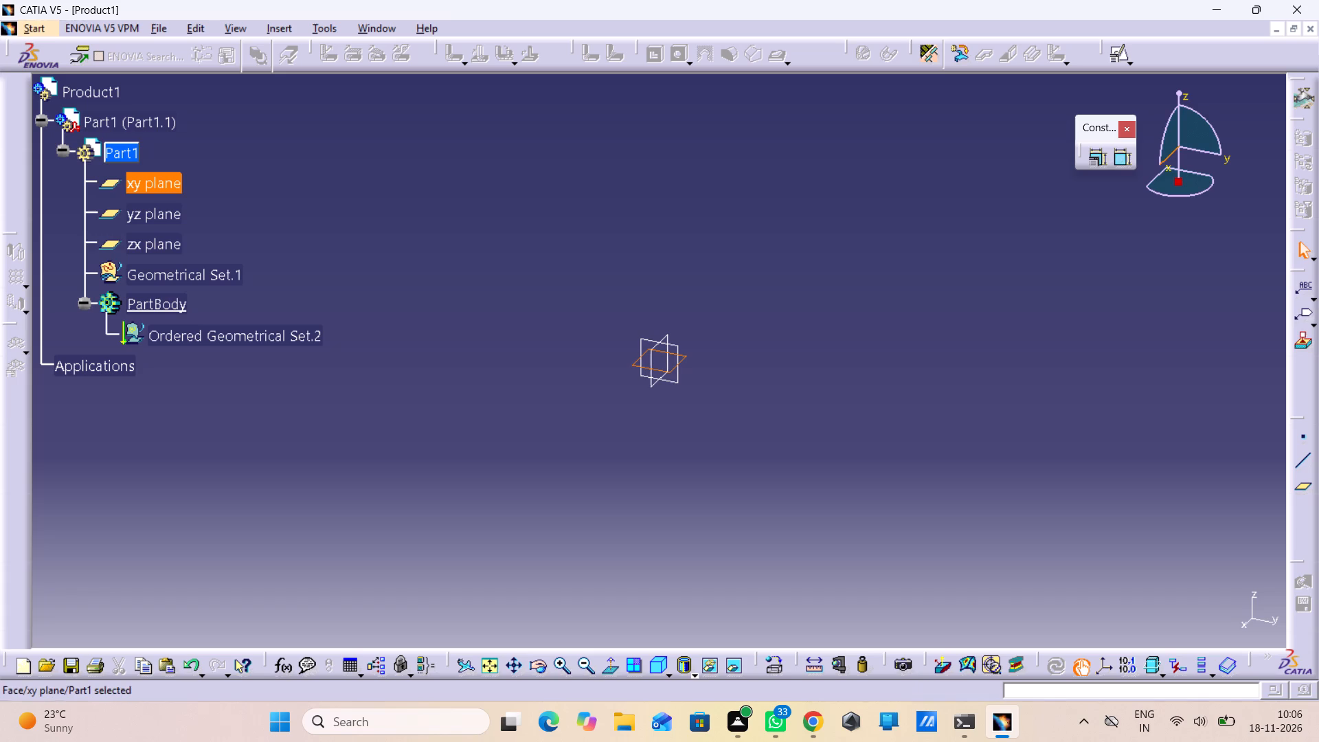
{"action": "left_click", "coordinate": [1116, 61]}
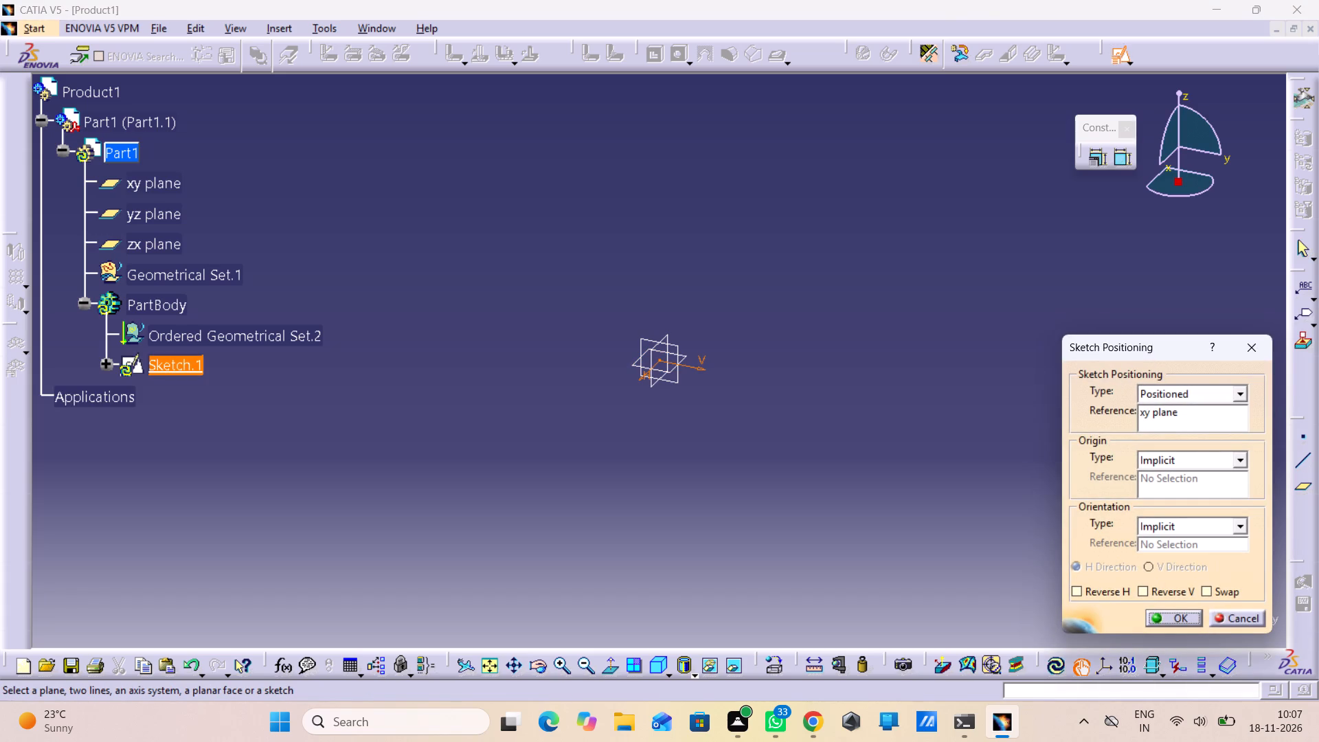
{"action": "left_click", "coordinate": [1214, 592]}
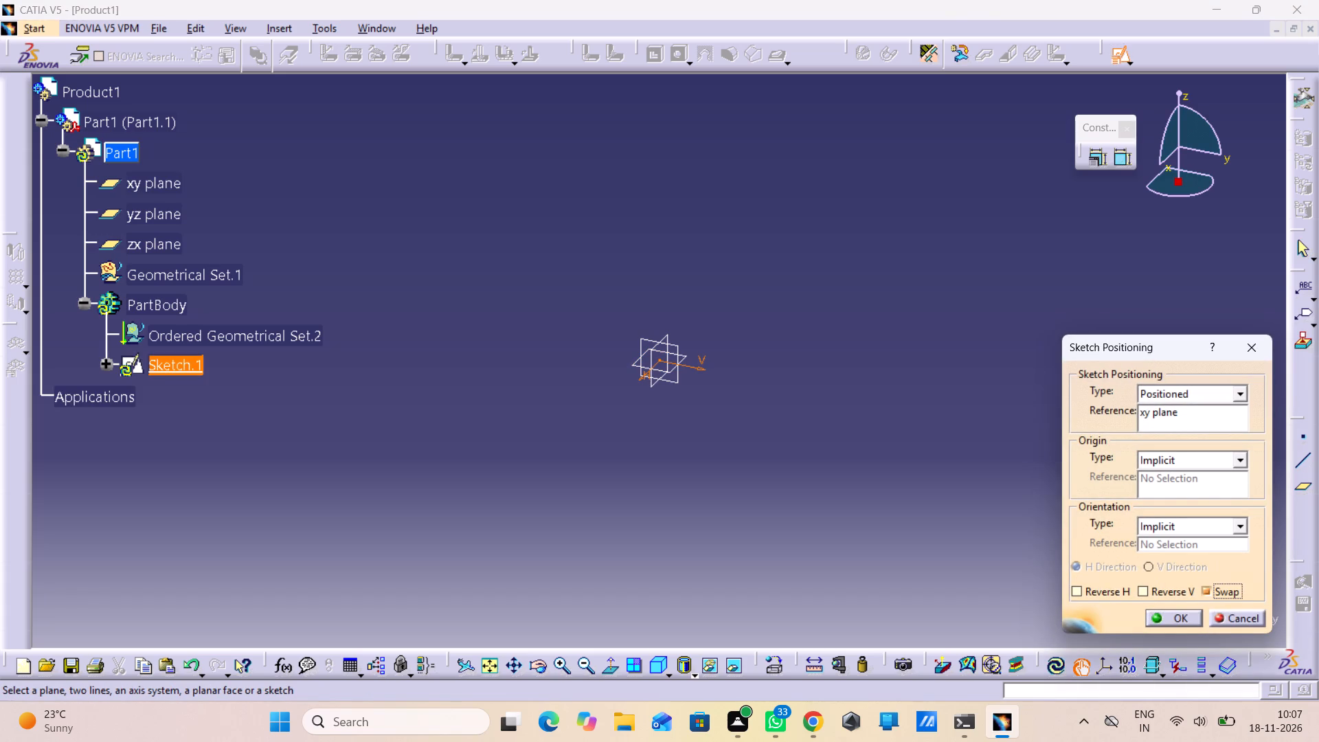
{"action": "left_click", "coordinate": [1174, 595]}
{"action": "left_click", "coordinate": [1174, 621]}
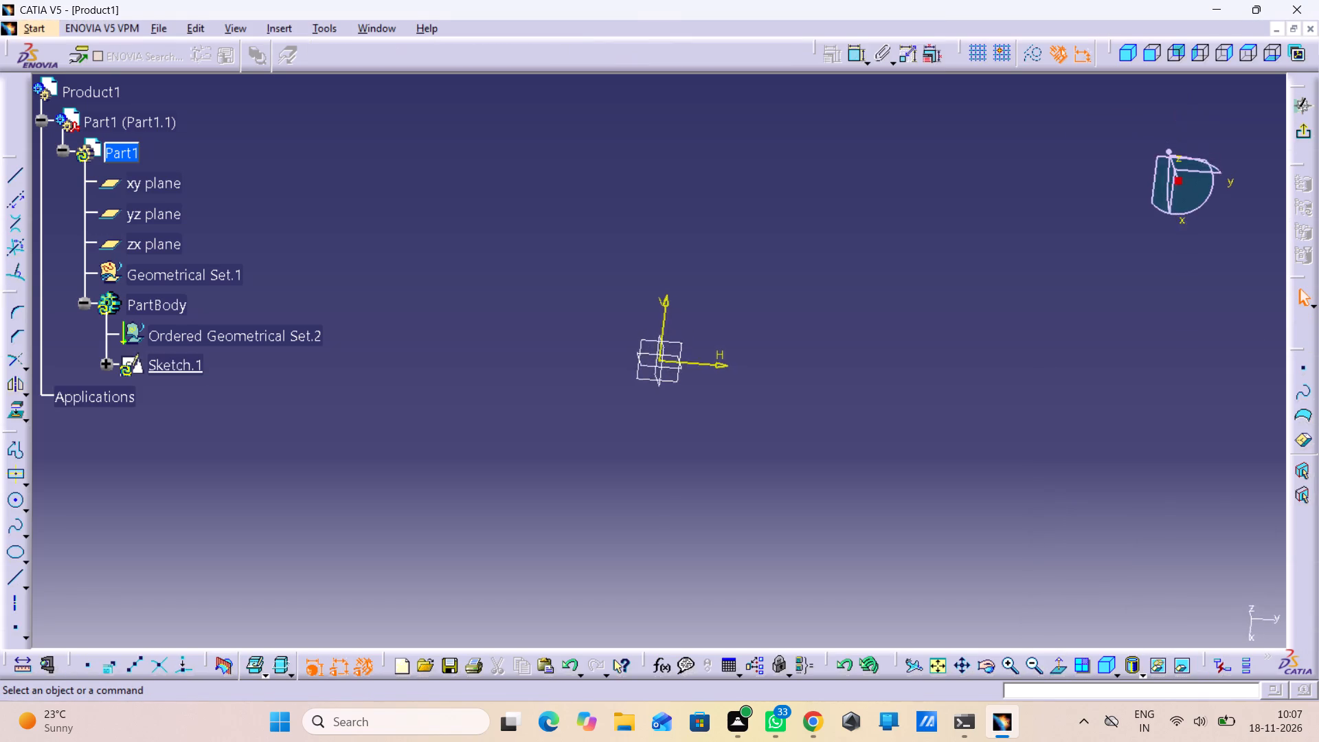
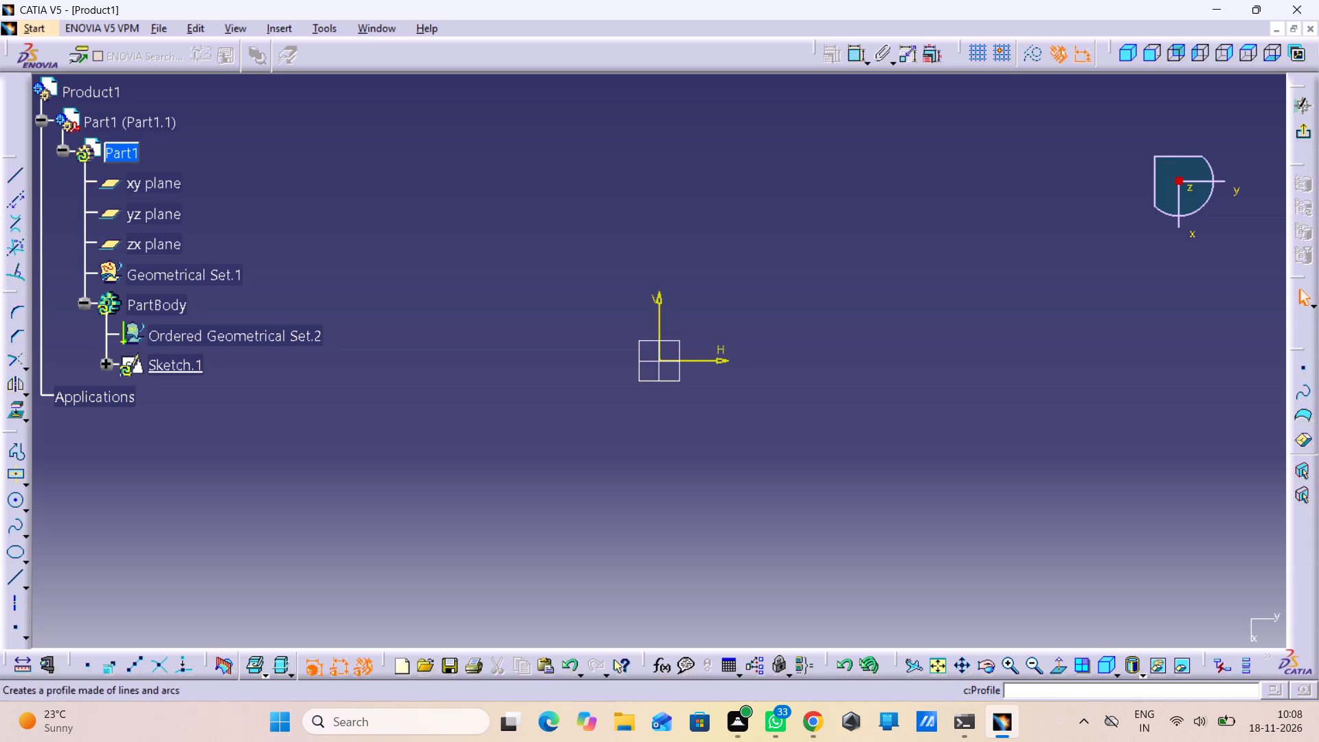
Sketch a closed T-shaped profile starting on the V axis, with a body about 115 by 68 mm and a tab about 85 by 40 mm.
{"action": "double_click", "coordinate": [19, 447]}
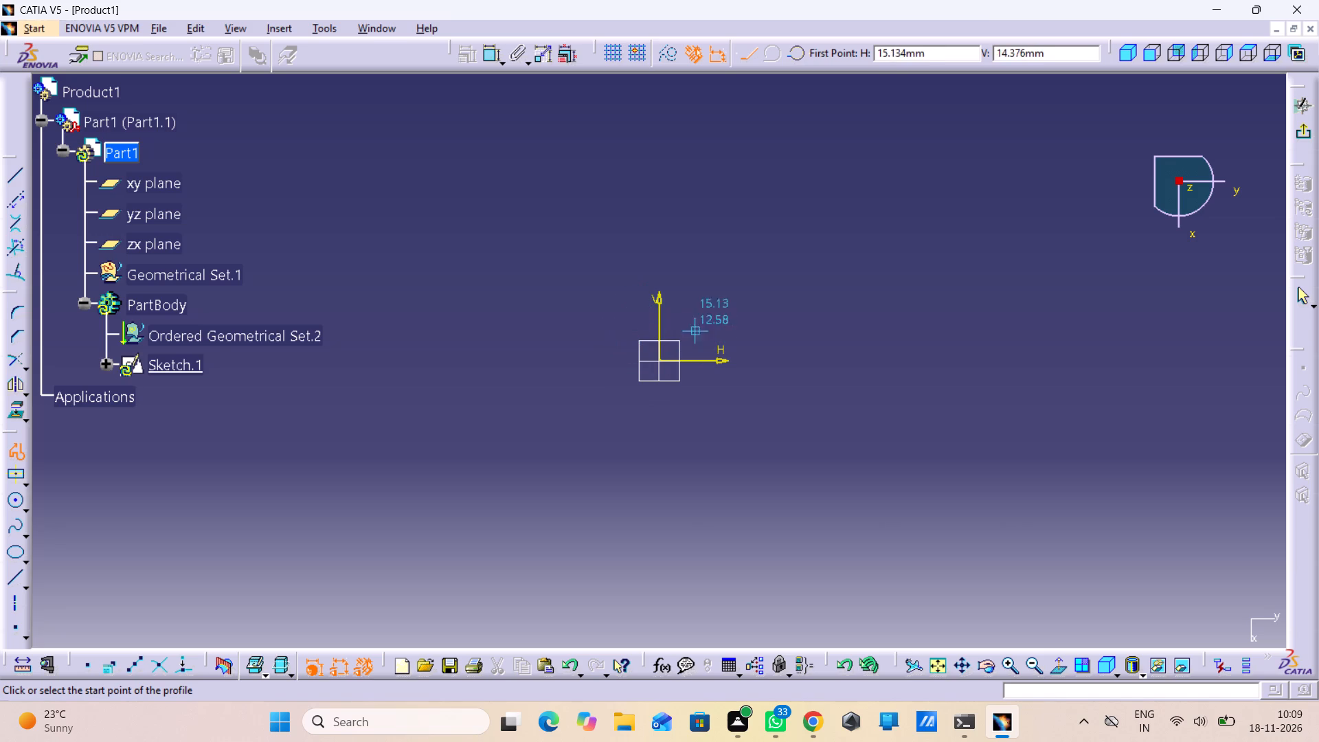
{"action": "left_click", "coordinate": [657, 258]}
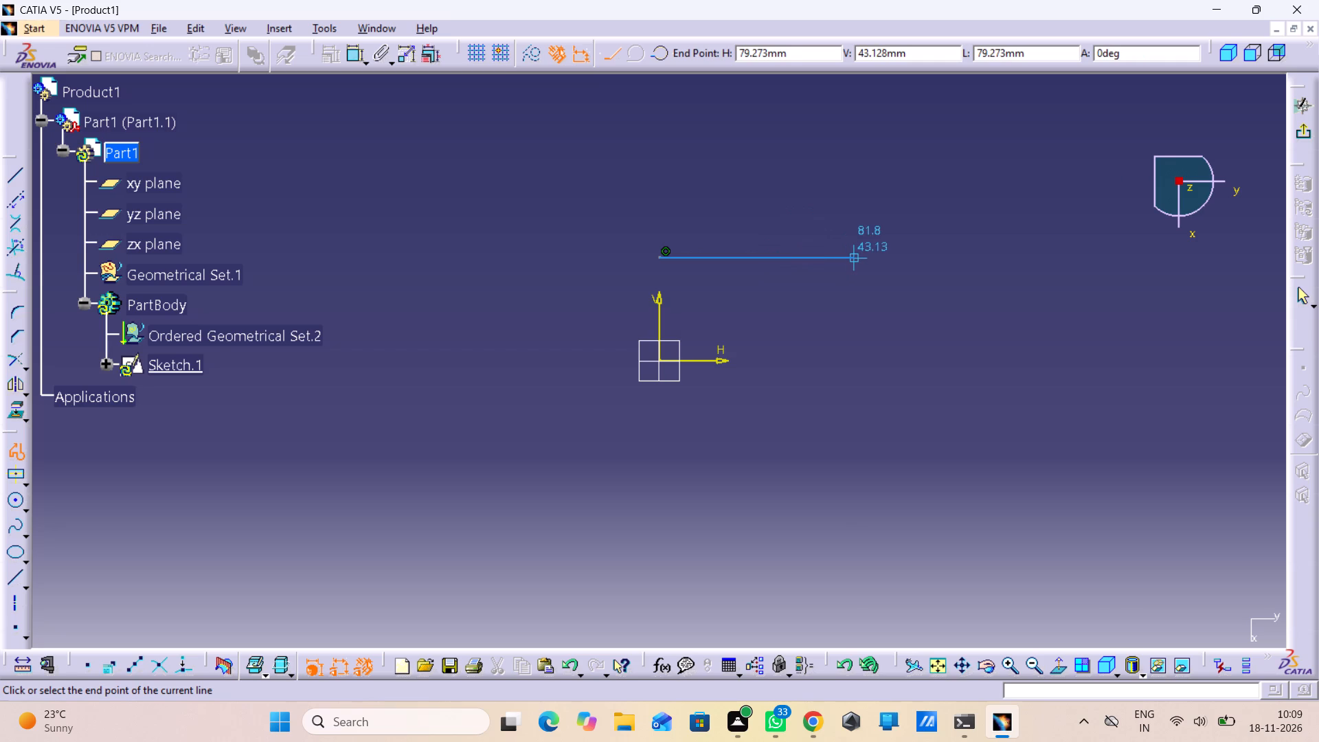
{"action": "left_click", "coordinate": [934, 257]}
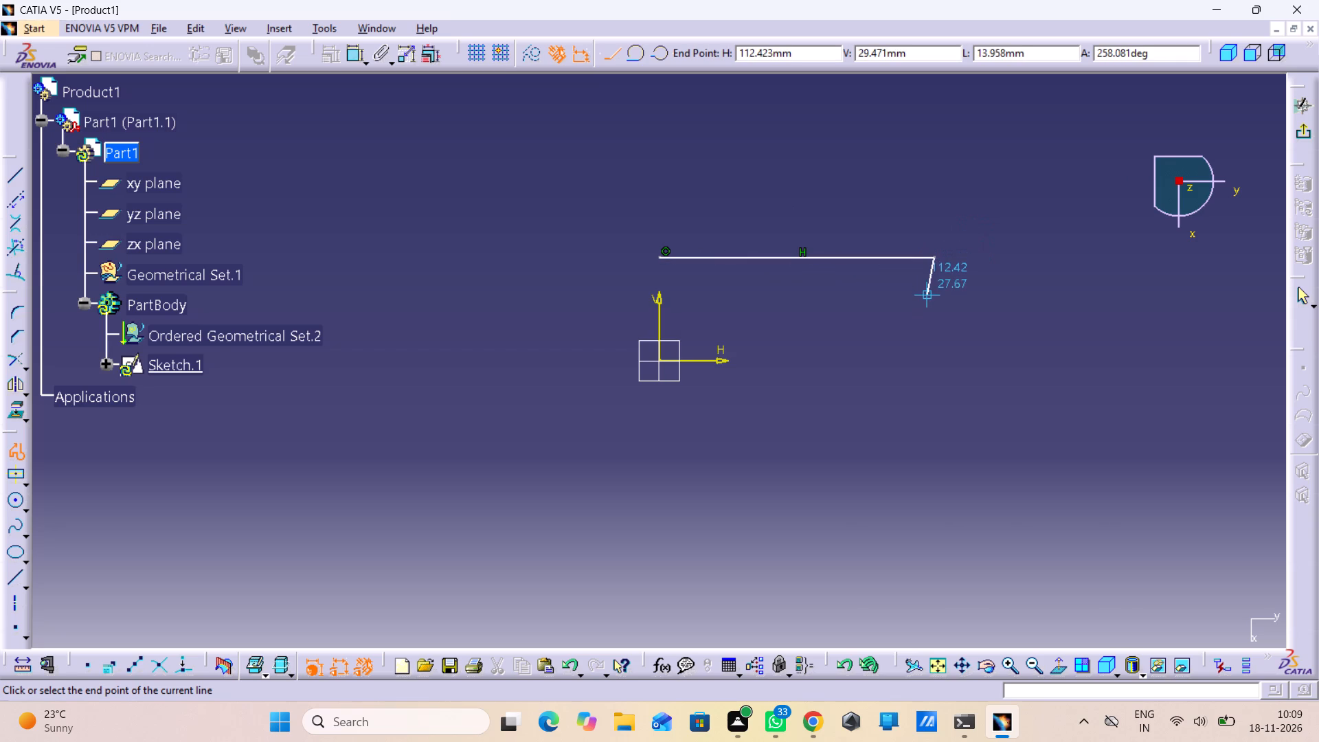
{"action": "left_click", "coordinate": [934, 291]}
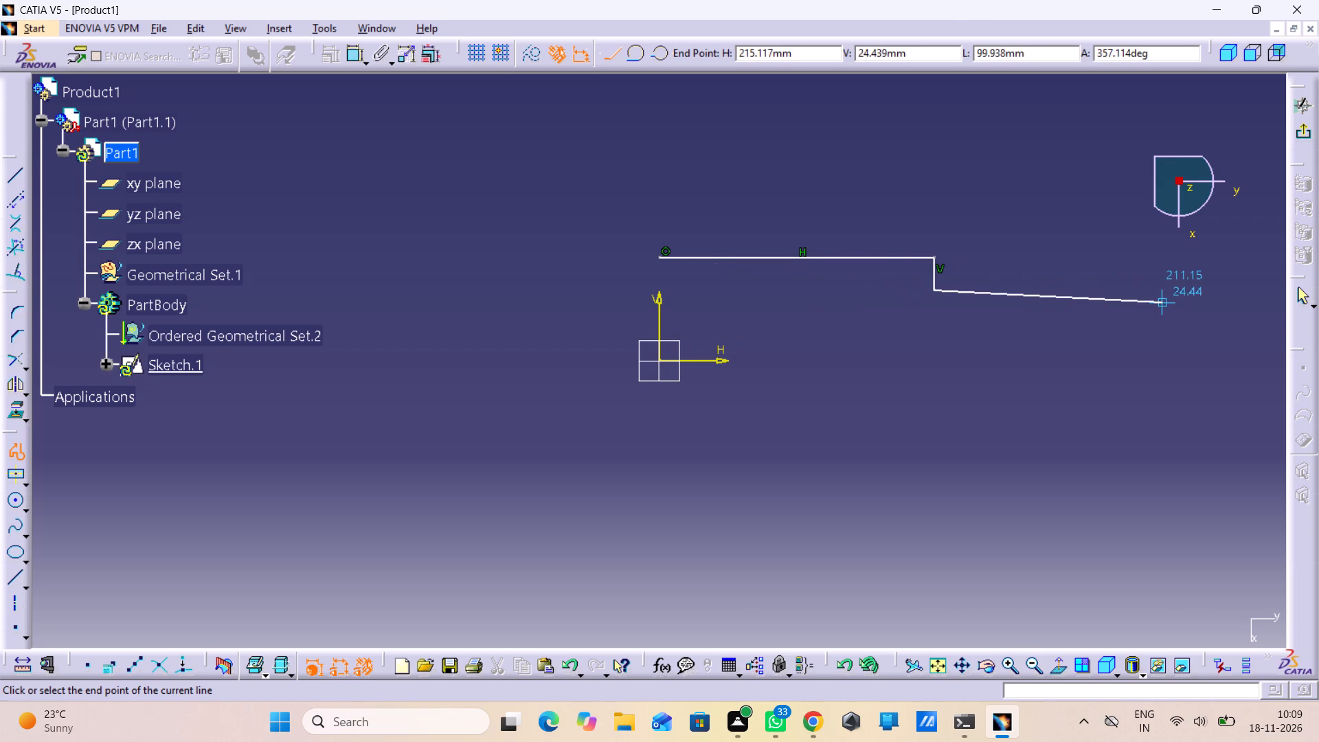
{"action": "left_click", "coordinate": [1140, 285]}
{"action": "key", "text": "ctrl+z"}
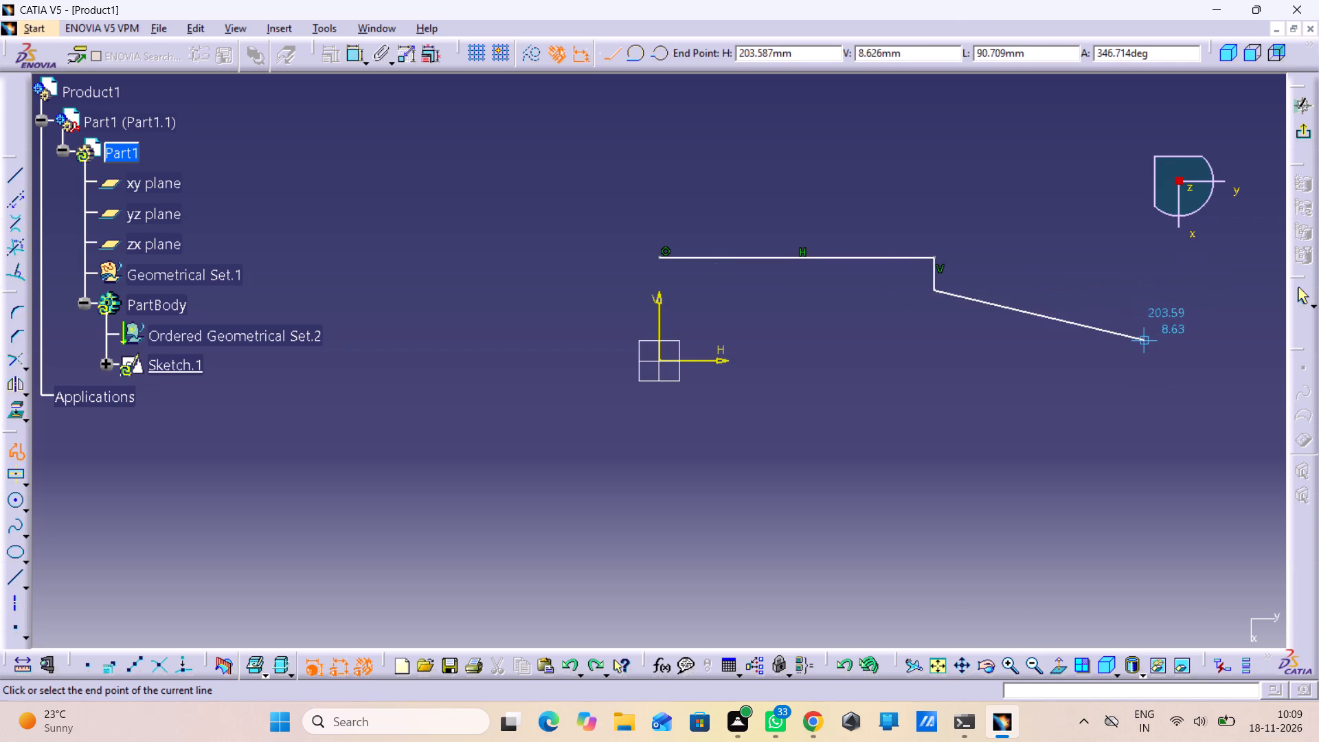
{"action": "left_click", "coordinate": [1136, 289]}
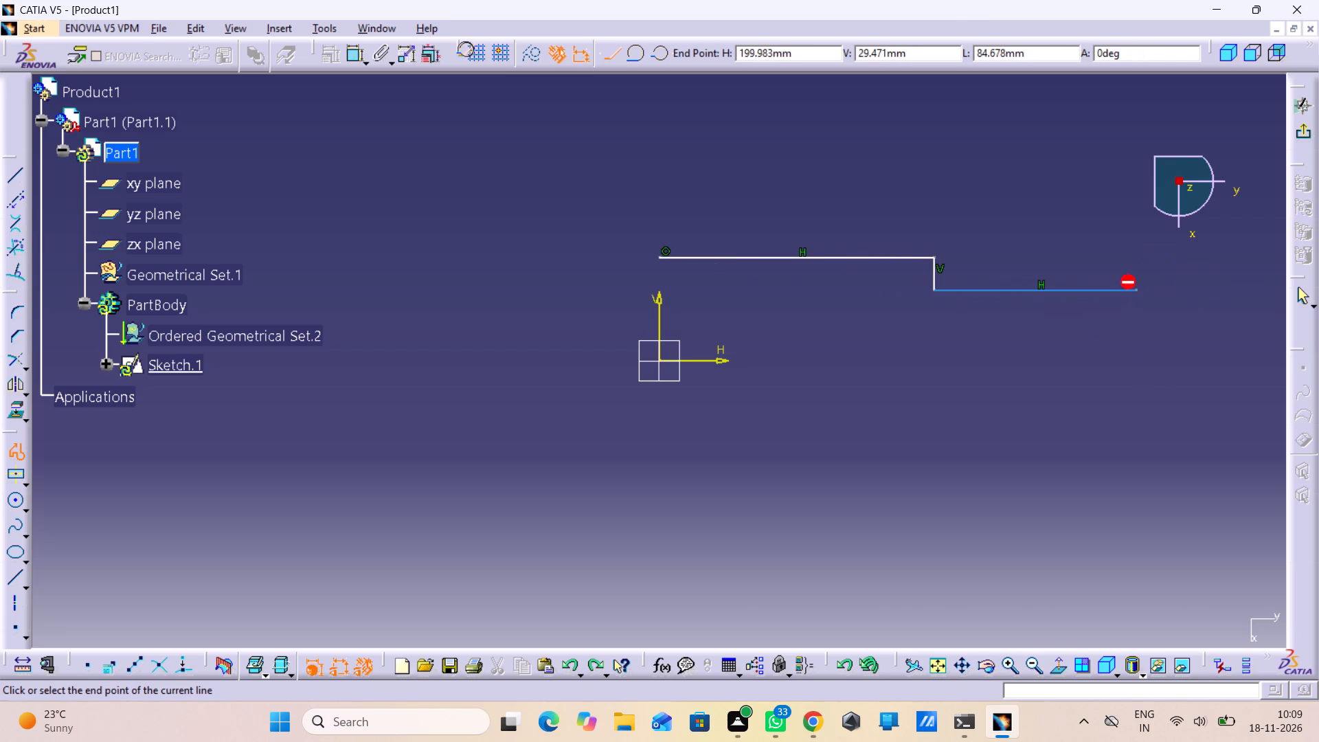
{"action": "left_click", "coordinate": [1136, 346]}
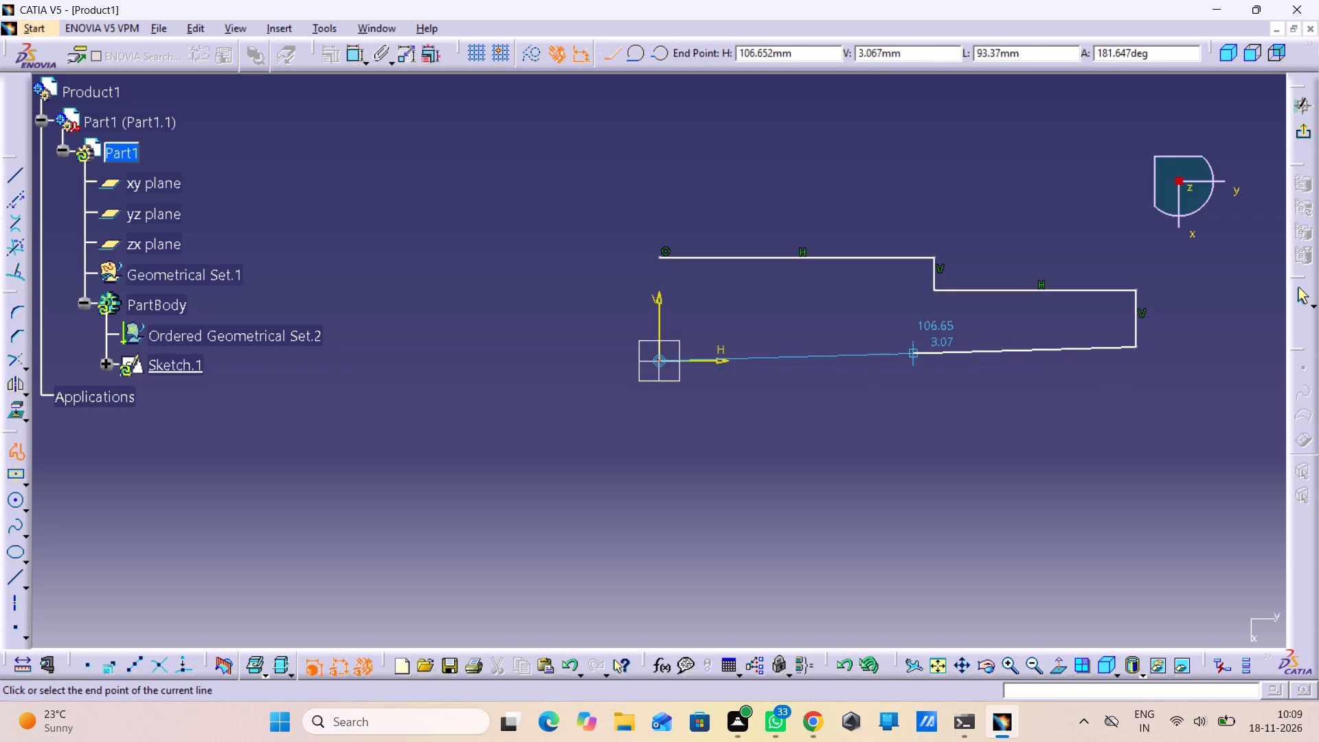
{"action": "key", "text": "ctrl+z"}
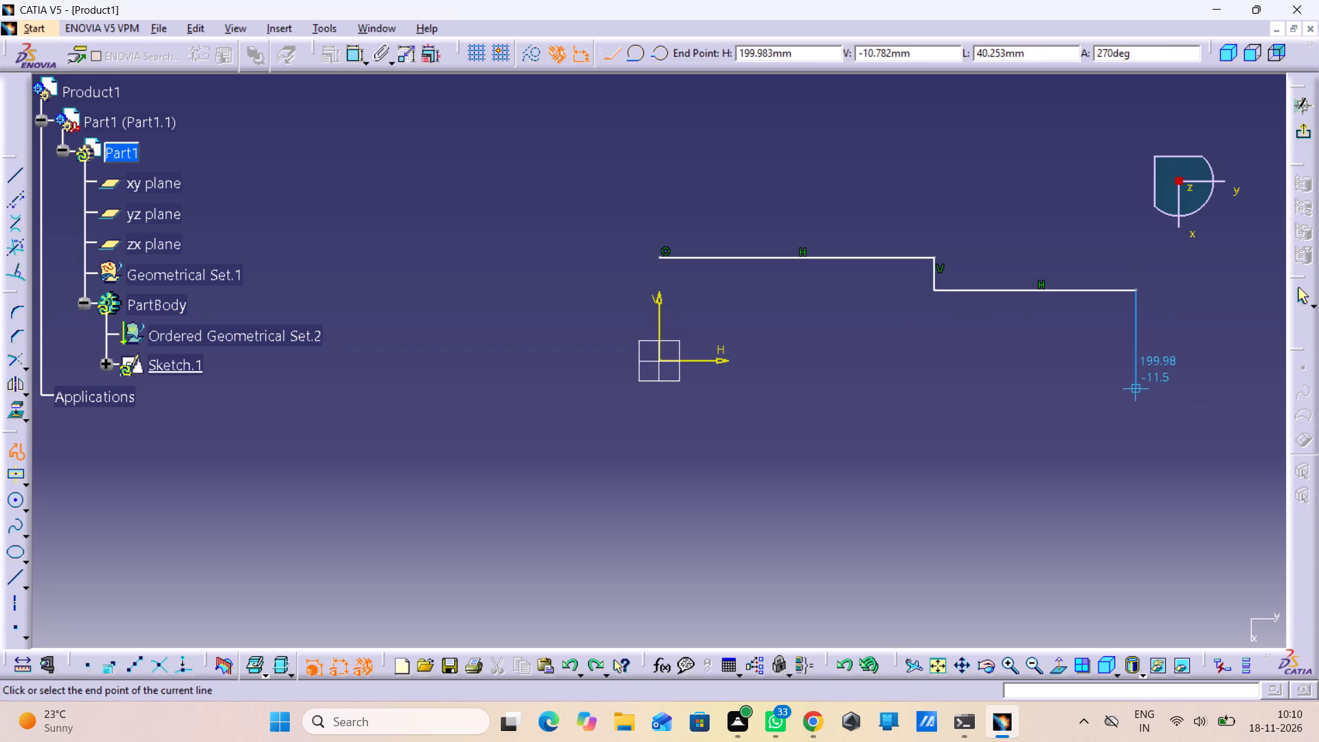
{"action": "left_click", "coordinate": [1138, 386]}
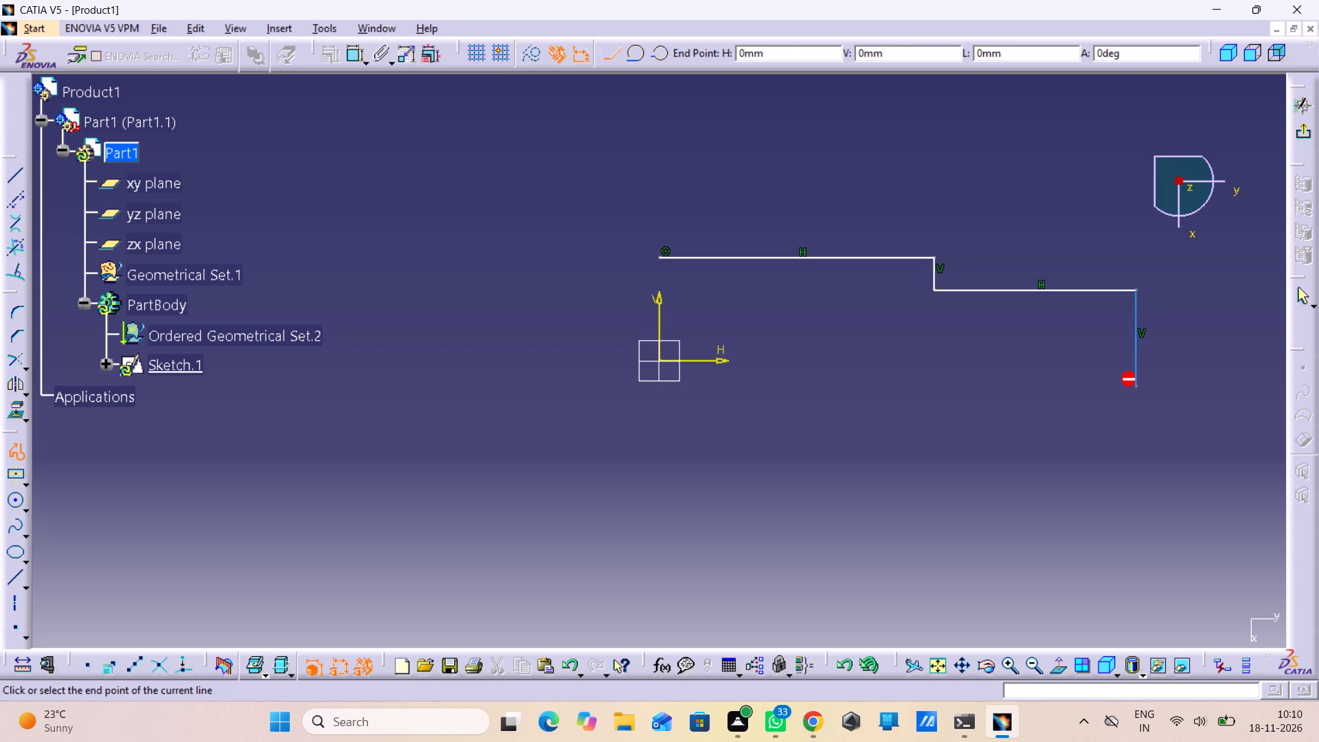
{"action": "left_click", "coordinate": [932, 388]}
{"action": "left_click", "coordinate": [933, 420]}
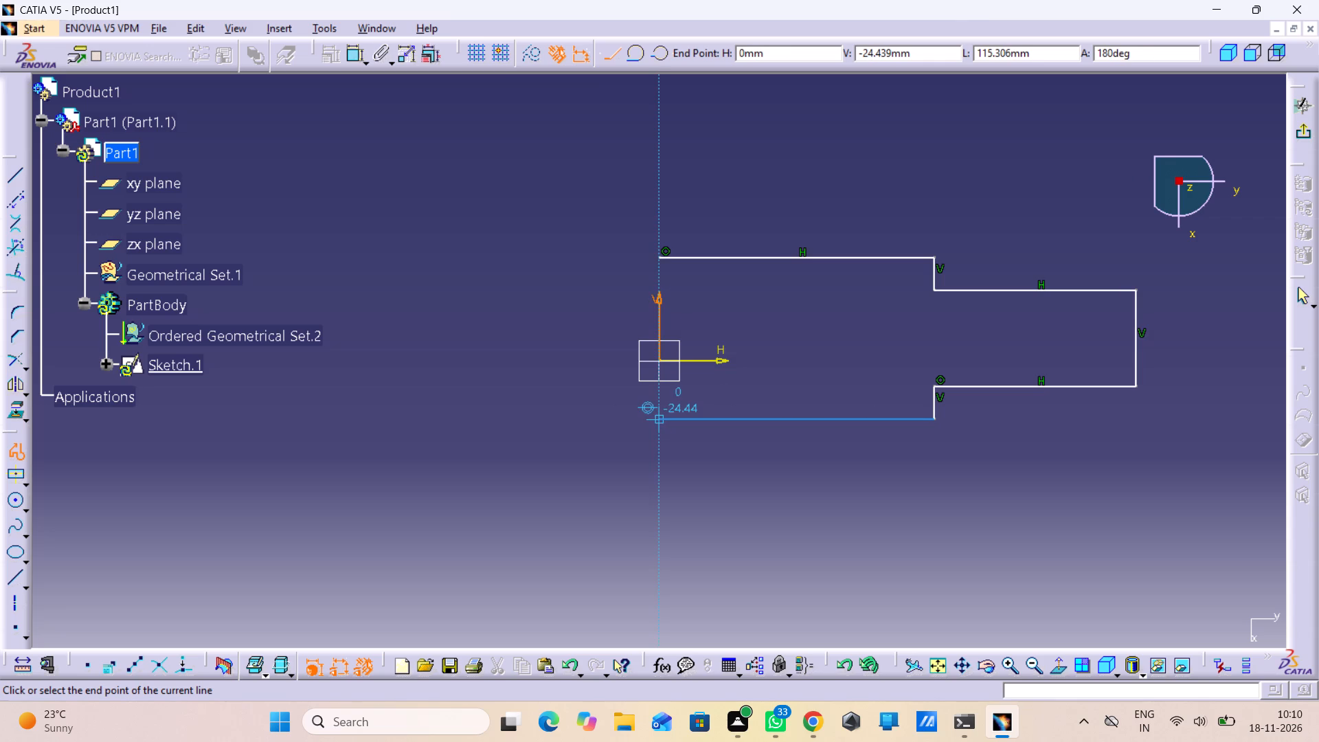
{"action": "left_click", "coordinate": [664, 418]}
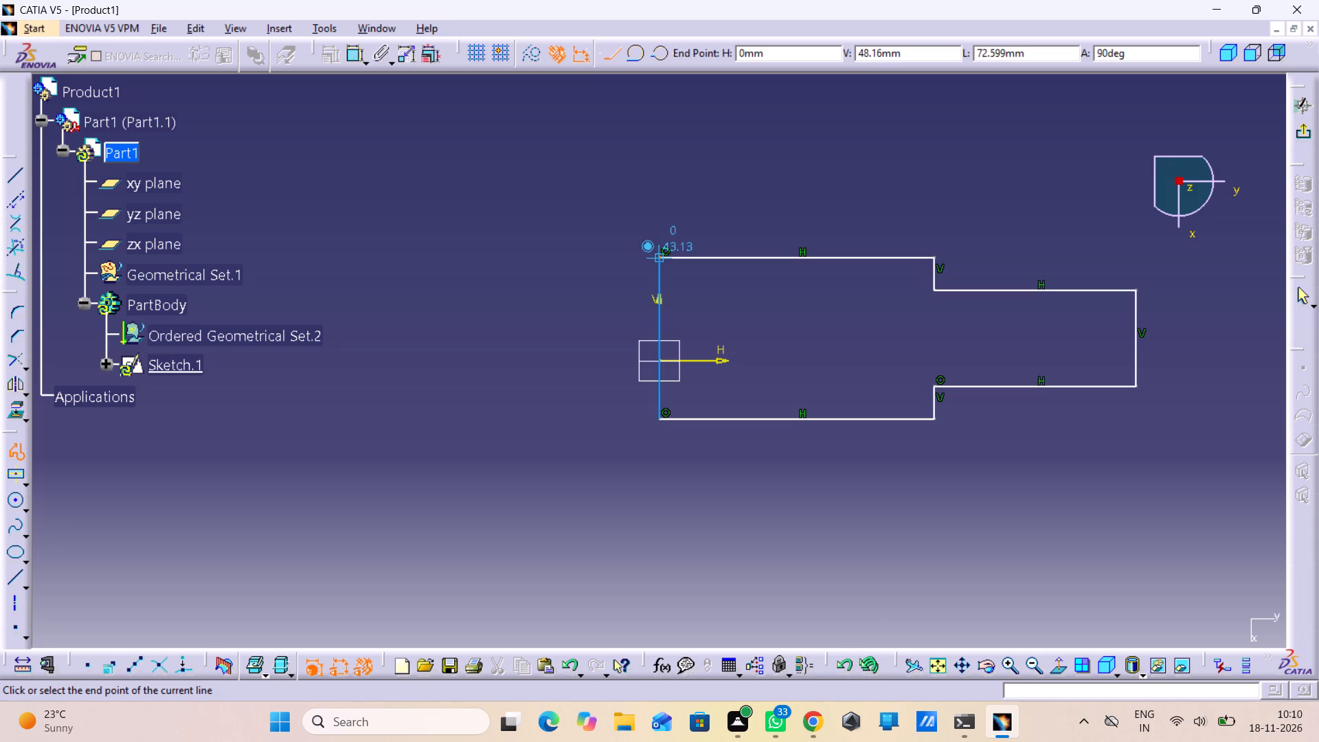
{"action": "left_click", "coordinate": [660, 258]}
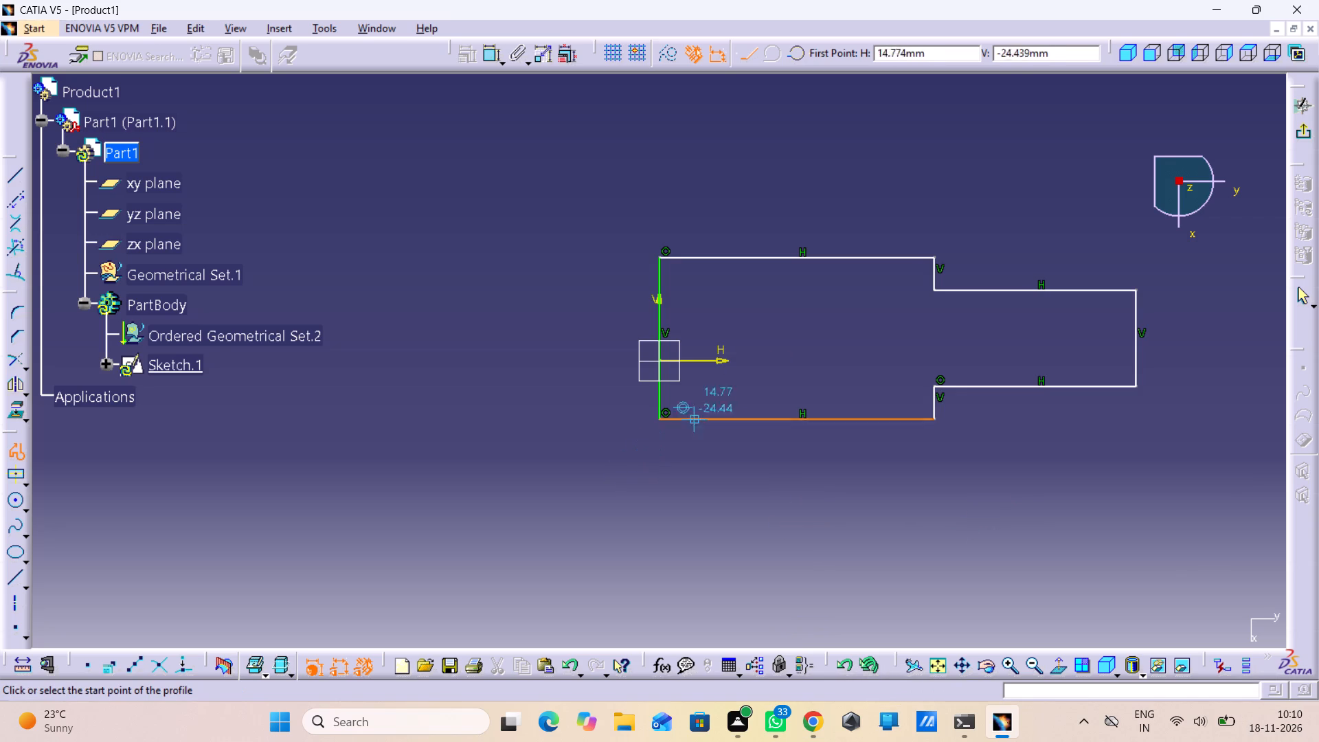
{"action": "left_click", "coordinate": [10, 453]}
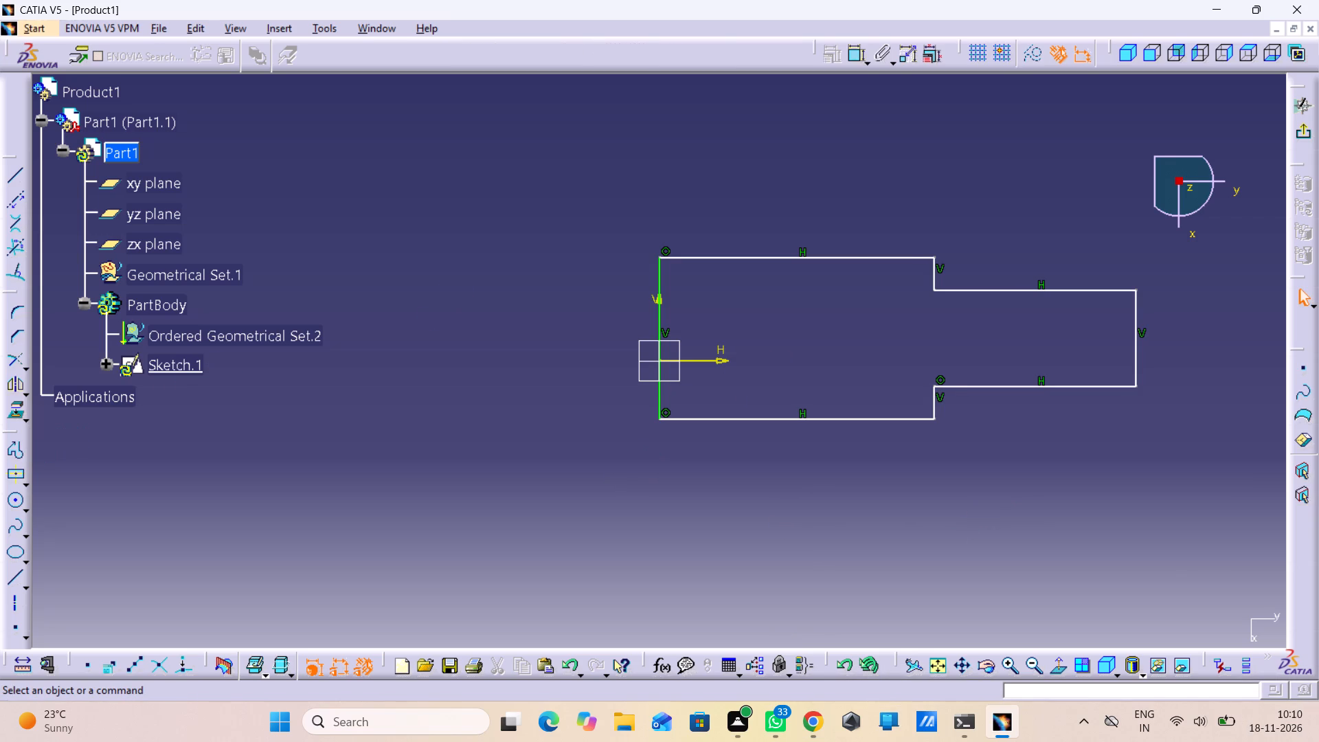
Dimension the horizontal width of the profile's body along its lower edge and set it to 35 mm.
{"action": "double_click", "coordinate": [856, 62]}
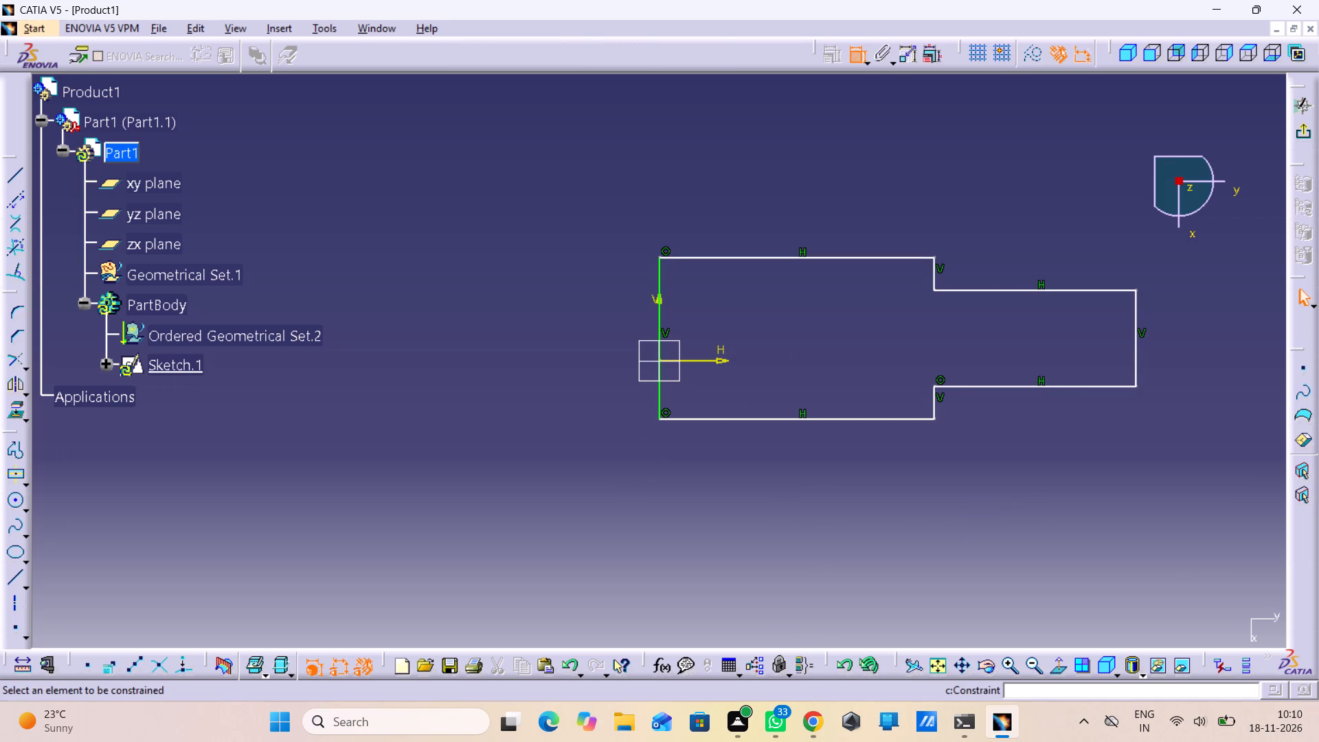
{"action": "double_click", "coordinate": [856, 62]}
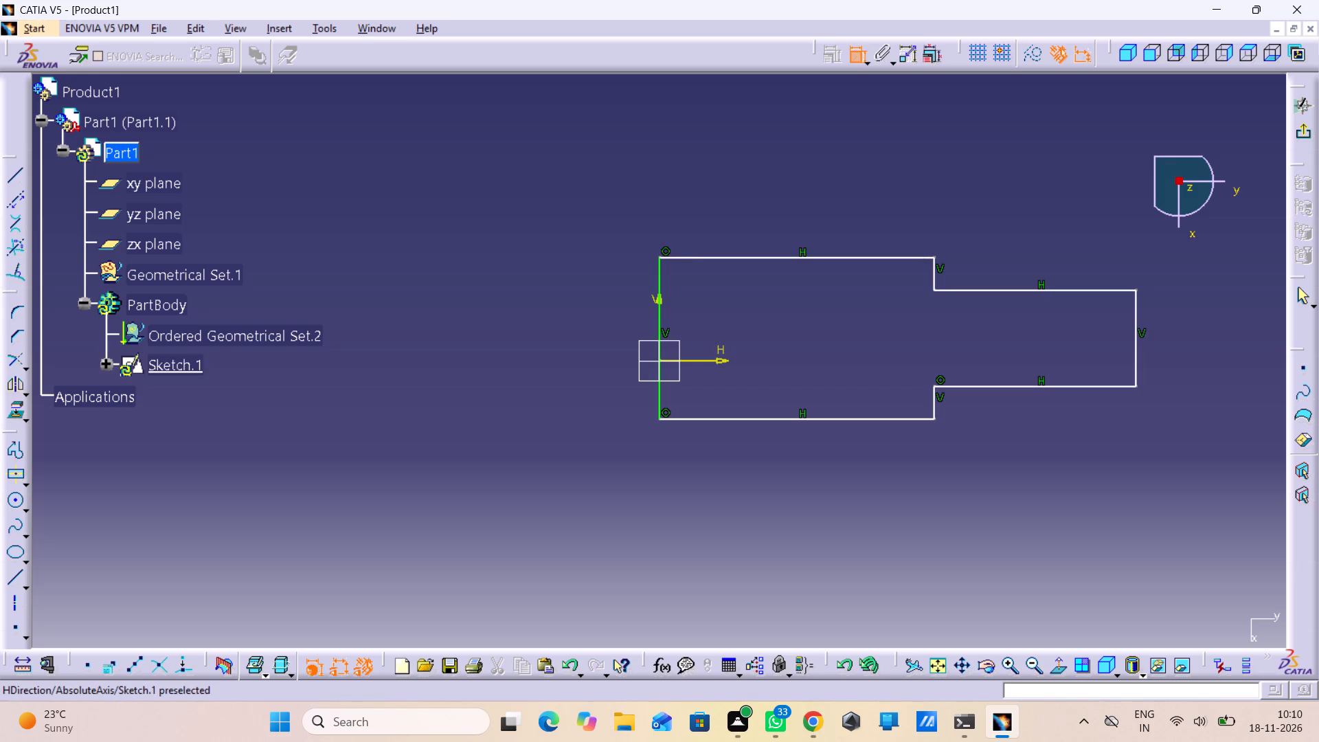
{"action": "left_click", "coordinate": [932, 418]}
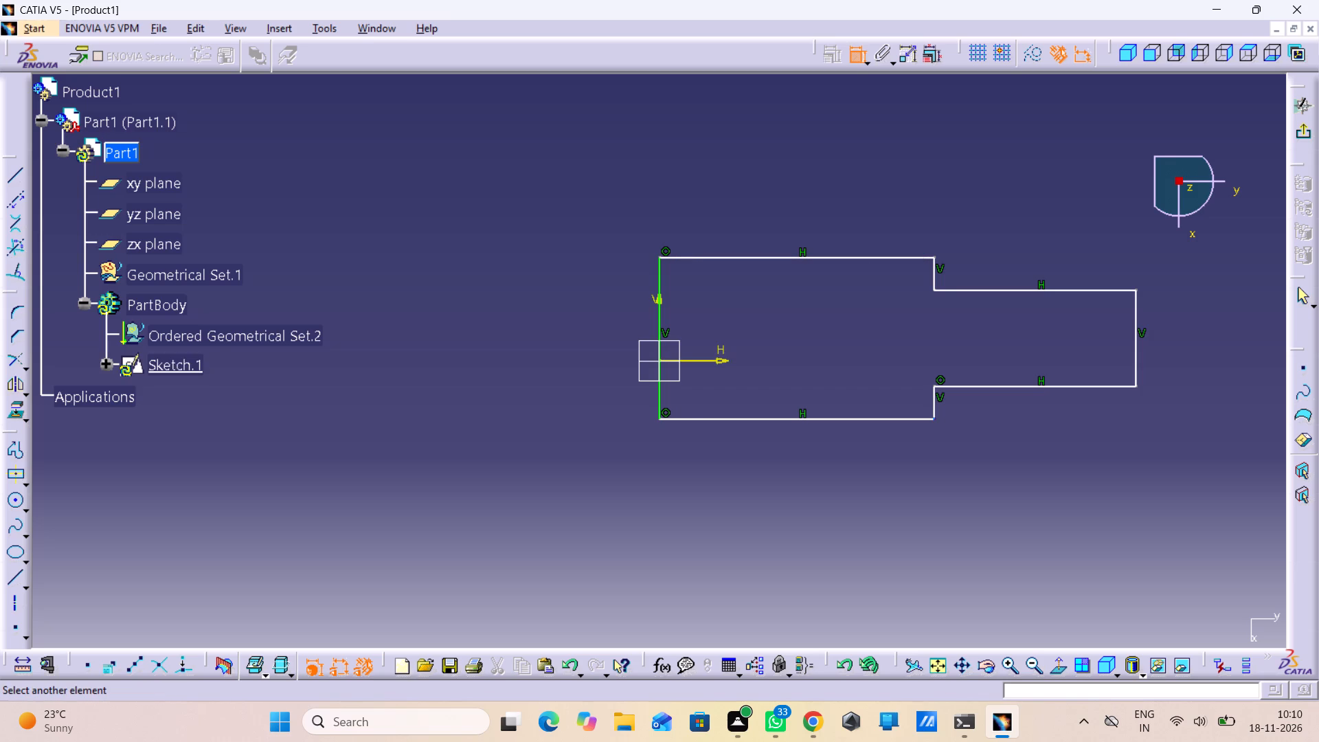
{"action": "left_click", "coordinate": [657, 421]}
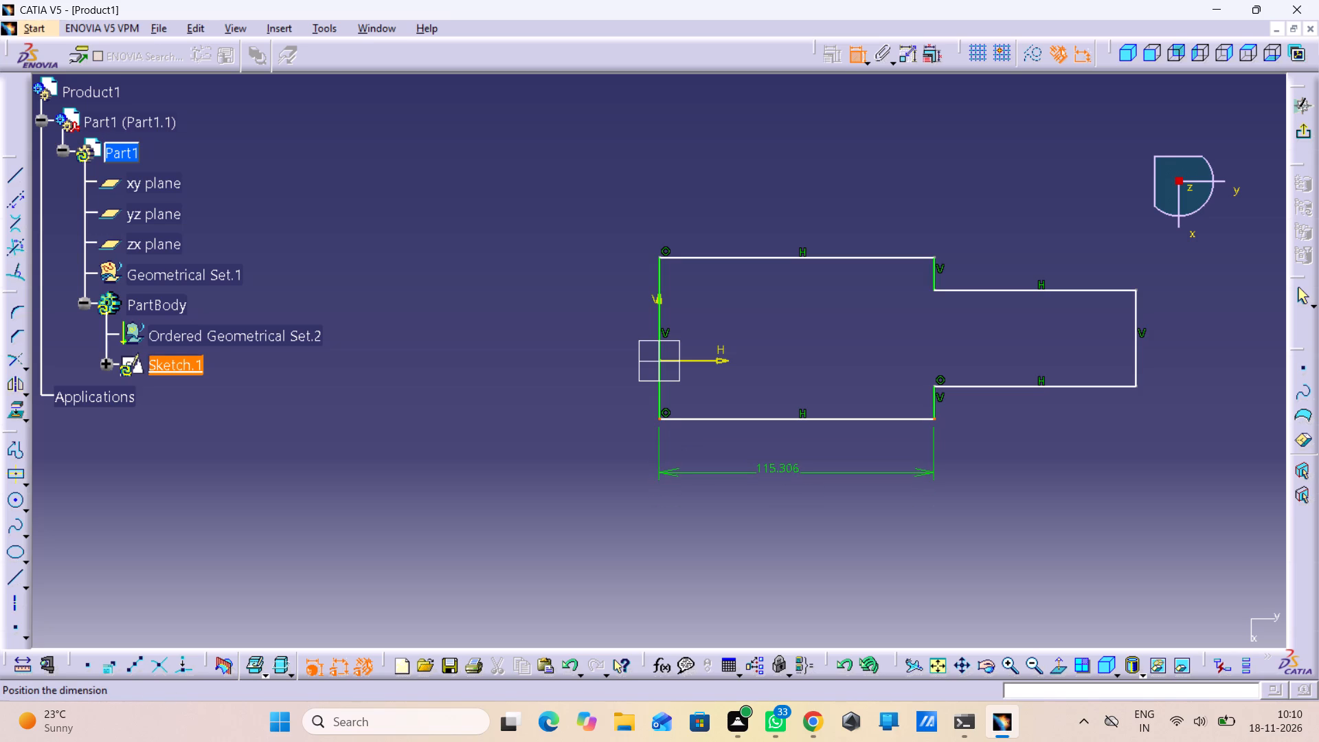
{"action": "left_click", "coordinate": [768, 471]}
{"action": "double_click", "coordinate": [767, 473]}
{"action": "type", "text": "35"}
{"action": "key", "text": "Return"}
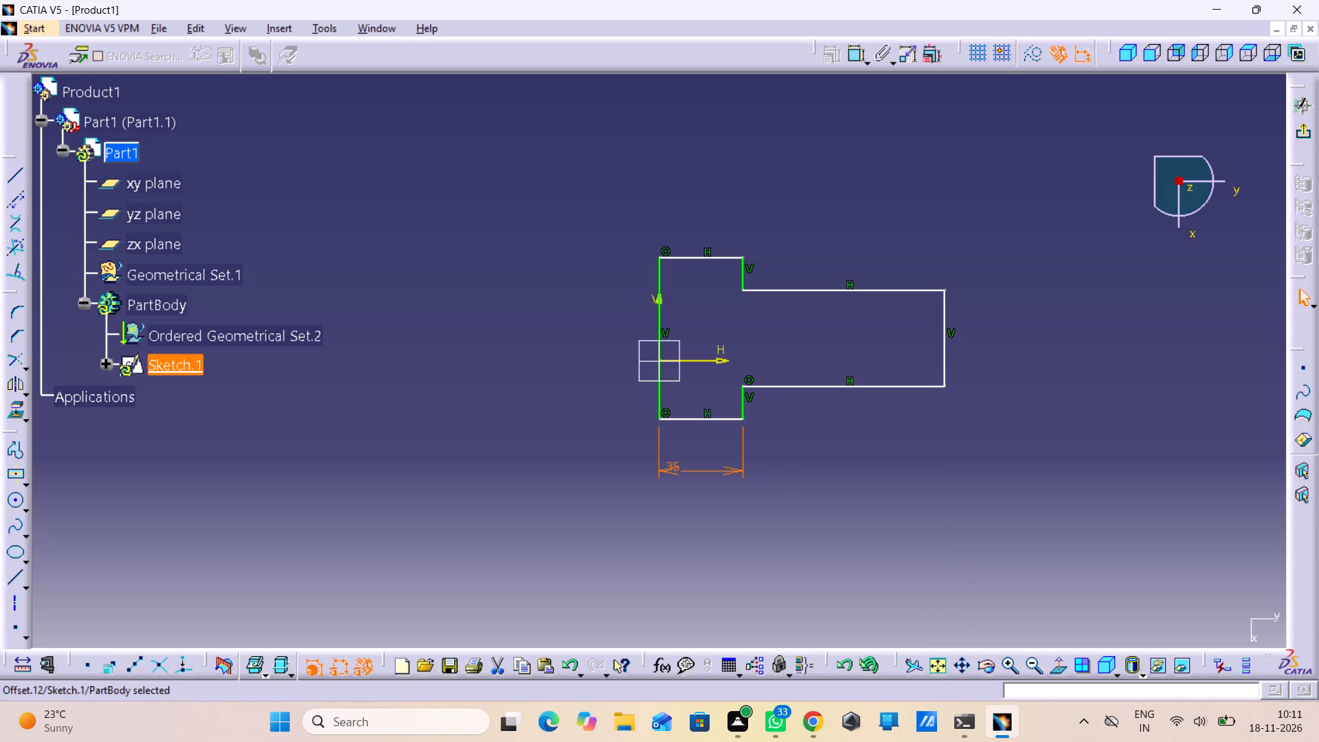
Dimension the tab's horizontal length between the lower inner corner and the tab end, and set it to 35 mm.
{"action": "left_click", "coordinate": [745, 386]}
{"action": "left_click", "coordinate": [945, 384]}
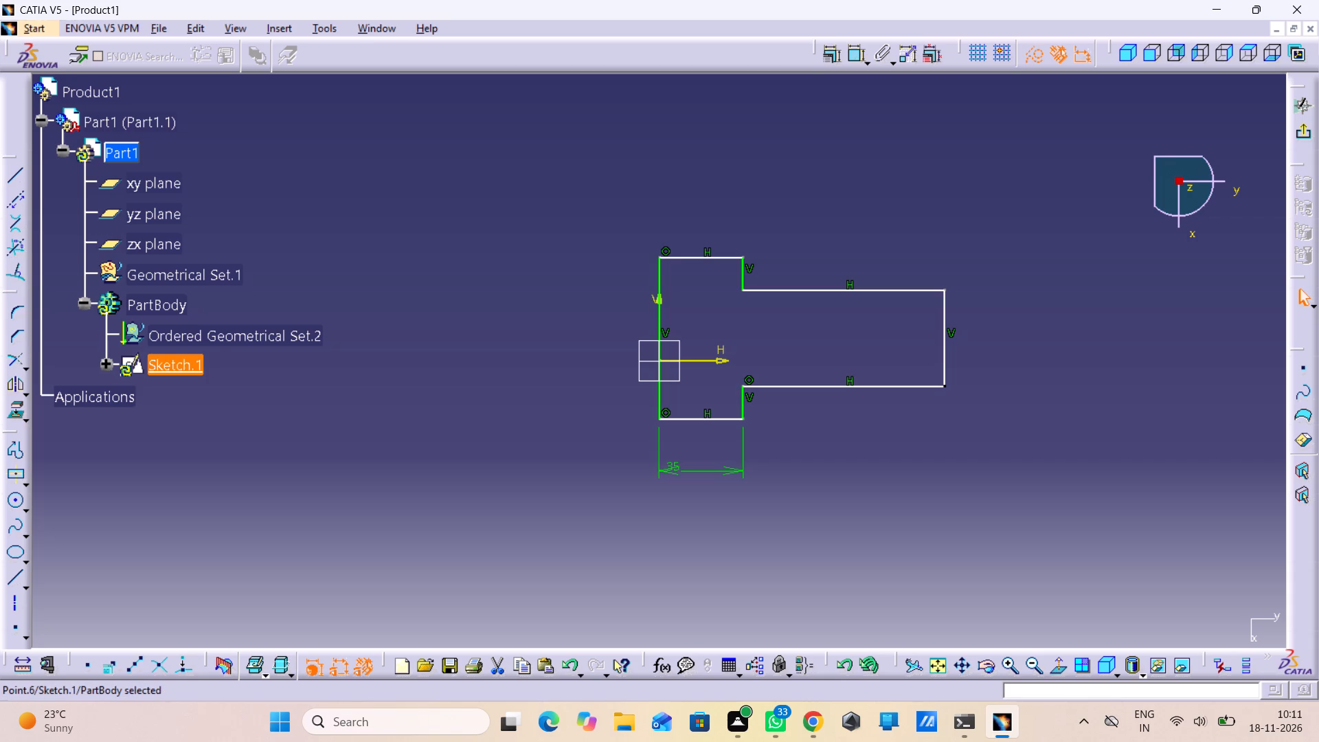
{"action": "double_click", "coordinate": [854, 60]}
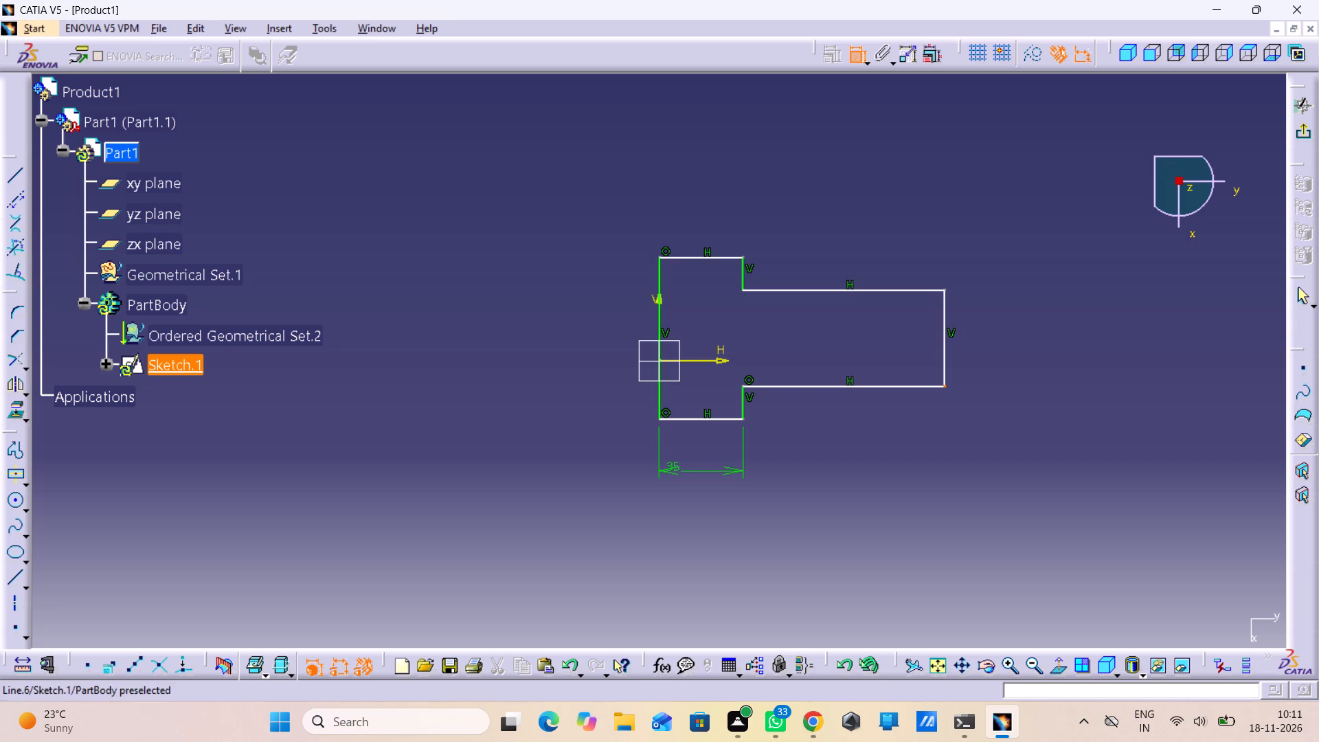
{"action": "left_click", "coordinate": [746, 388]}
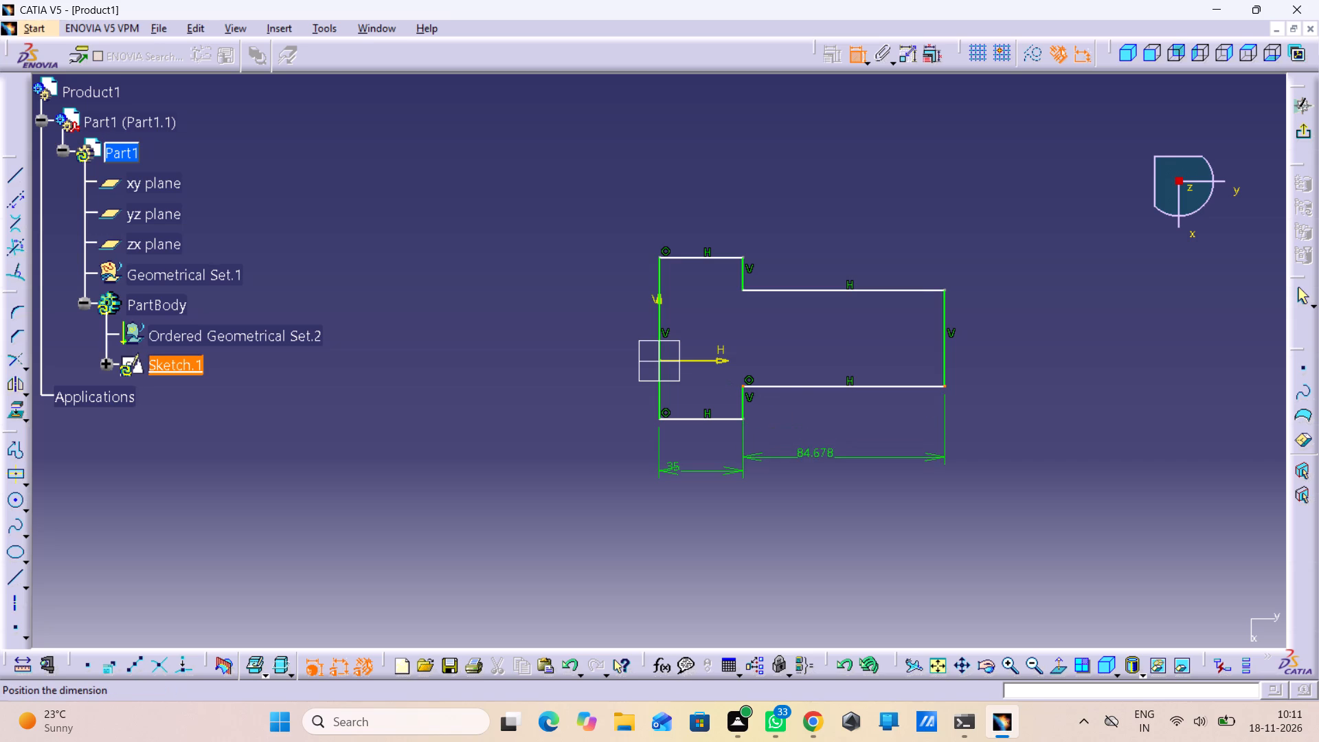
{"action": "left_click", "coordinate": [814, 446]}
{"action": "double_click", "coordinate": [811, 437]}
{"action": "type", "text": "35"}
{"action": "key", "text": "Return"}
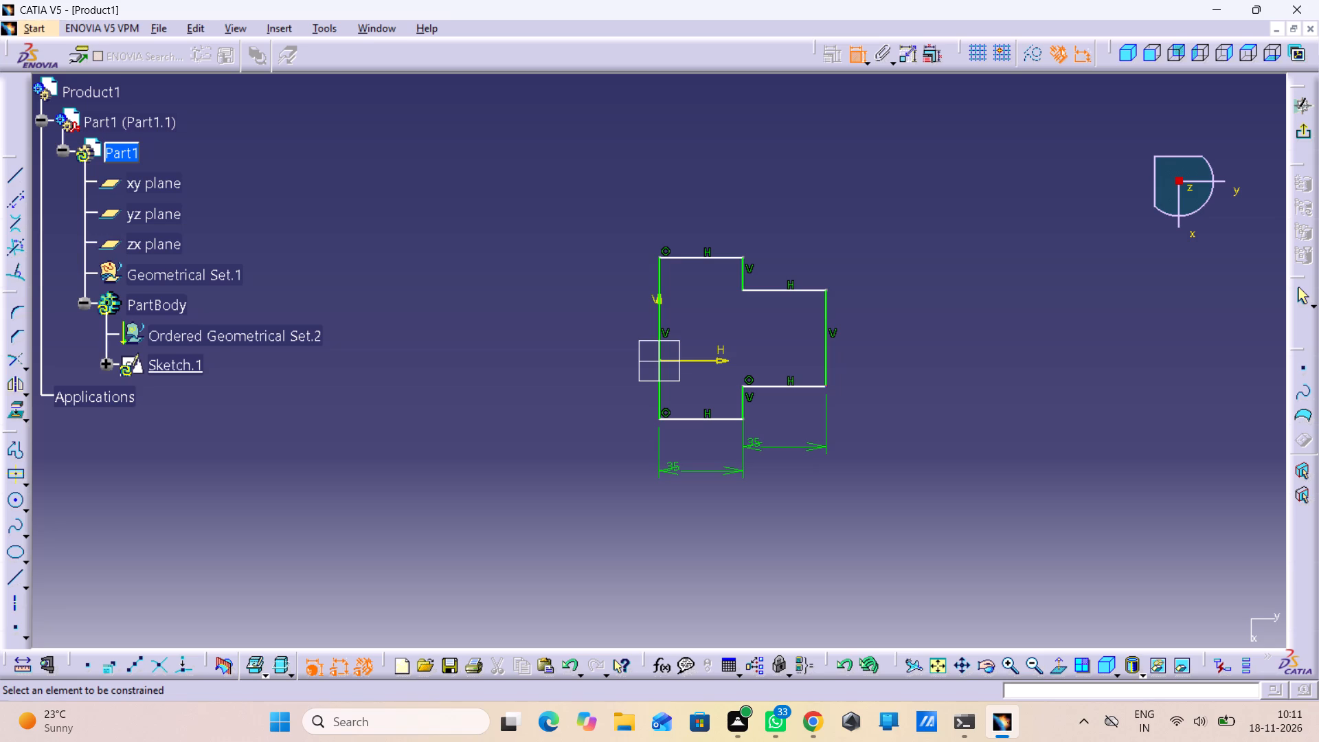
Dimension the vertical end edge of the tab and set it to 25 mm.
{"action": "left_click", "coordinate": [825, 305]}
{"action": "left_click", "coordinate": [879, 342]}
{"action": "double_click", "coordinate": [876, 335]}
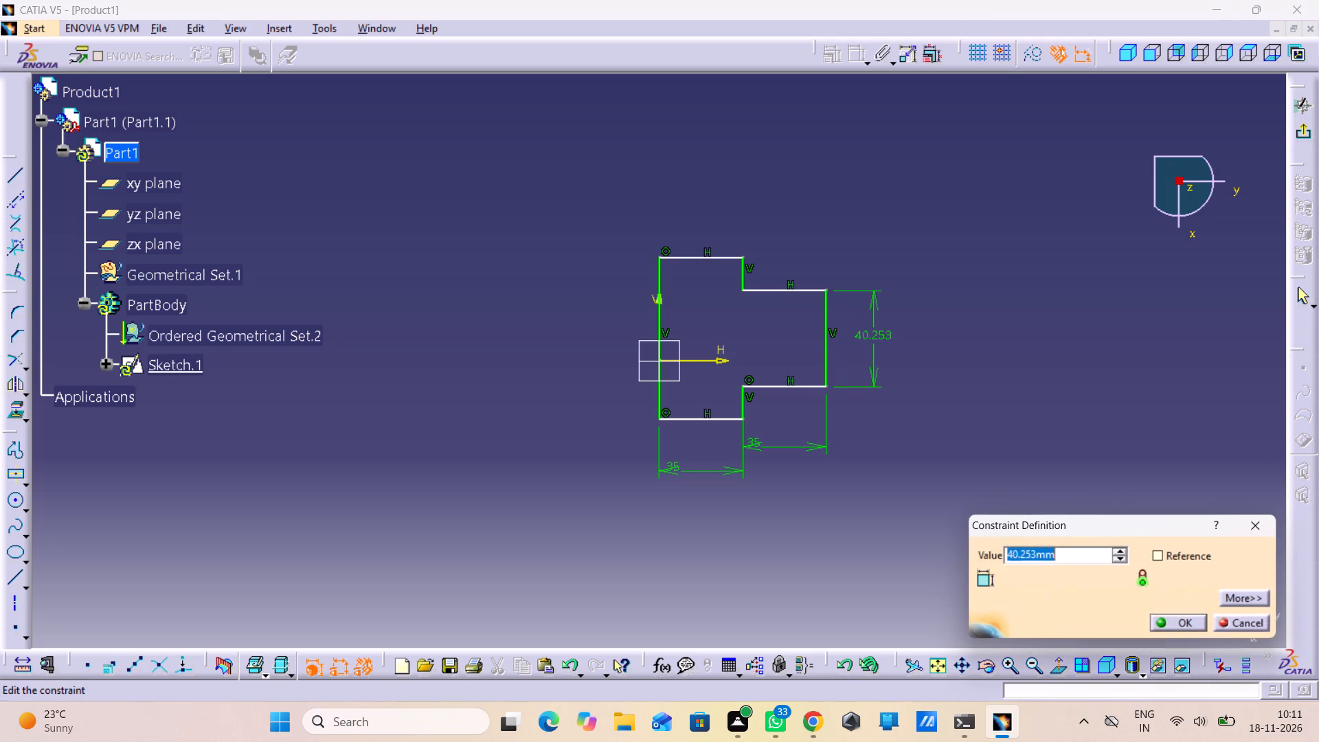
{"action": "type", "text": "25"}
{"action": "key", "text": "Return"}
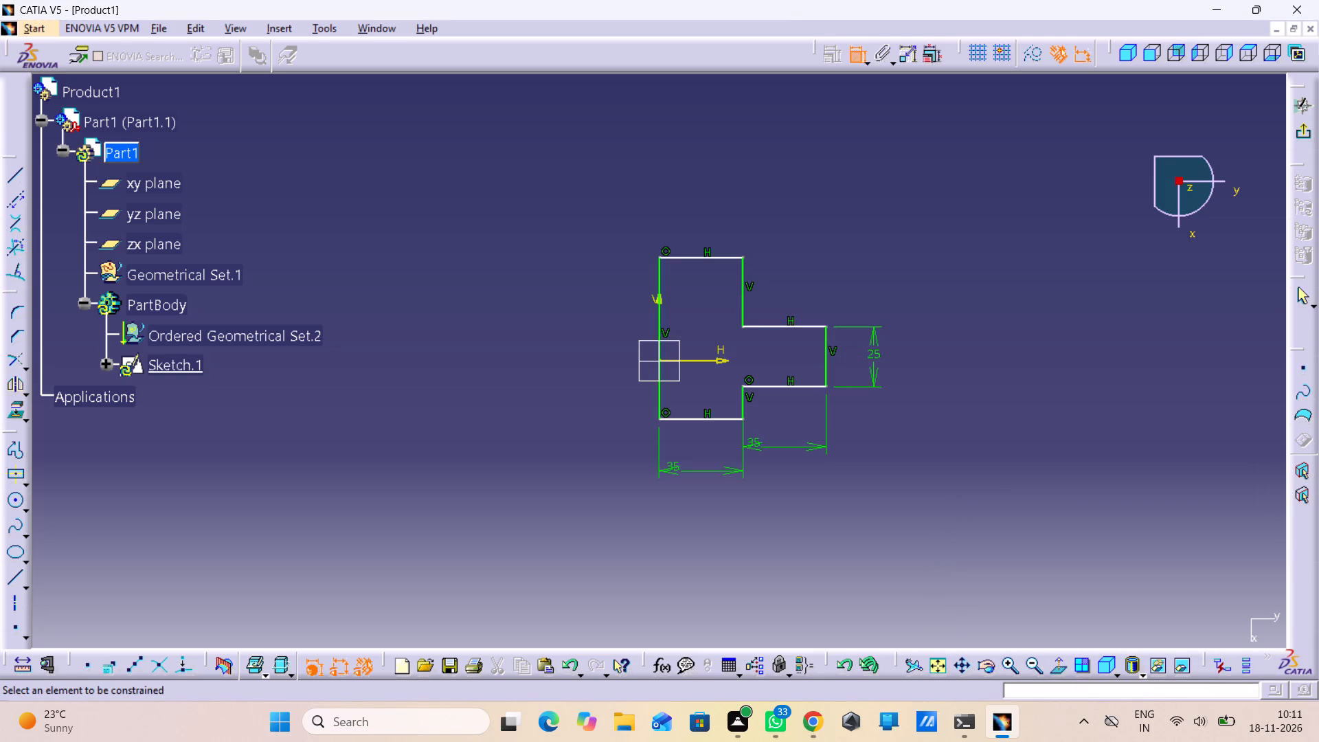
Constrain the body's upper and lower horizontal edges as symmetric about the H axis.
{"action": "left_click", "coordinate": [700, 418]}
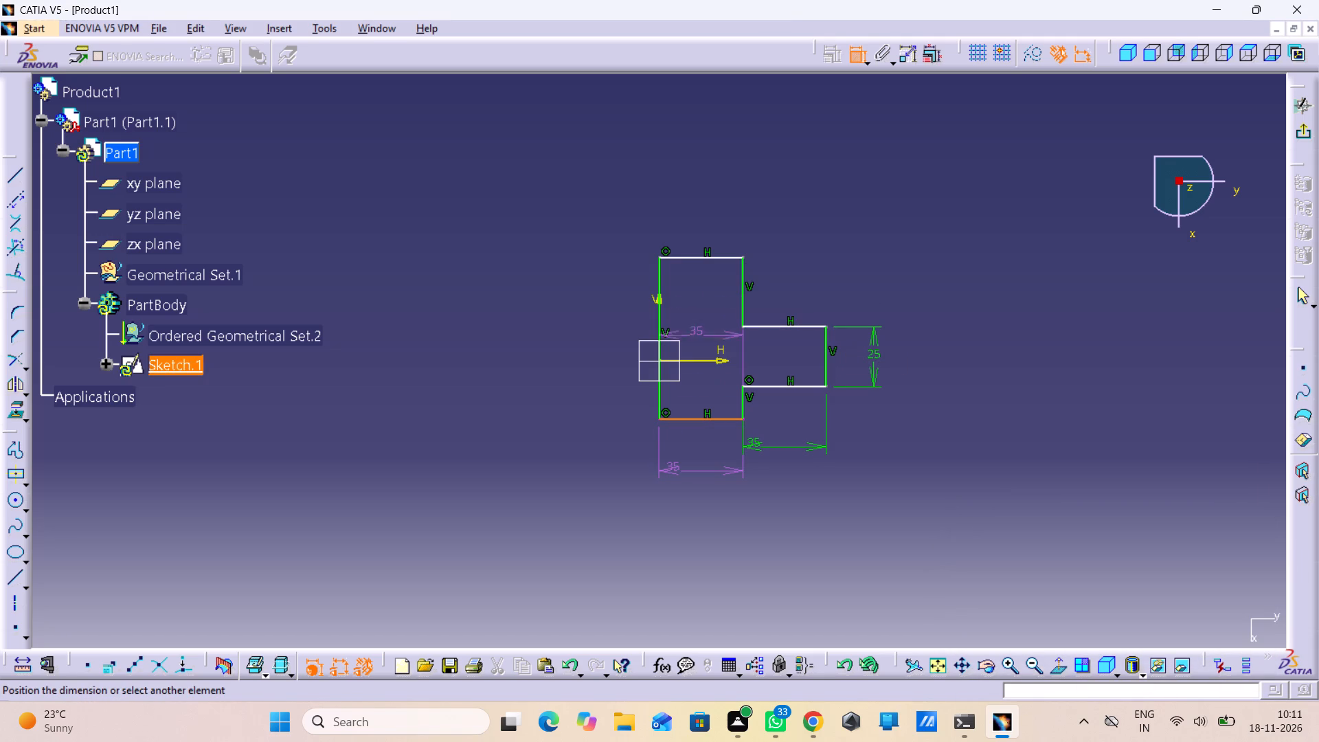
{"action": "left_click", "coordinate": [688, 260]}
{"action": "right_click", "coordinate": [839, 261]}
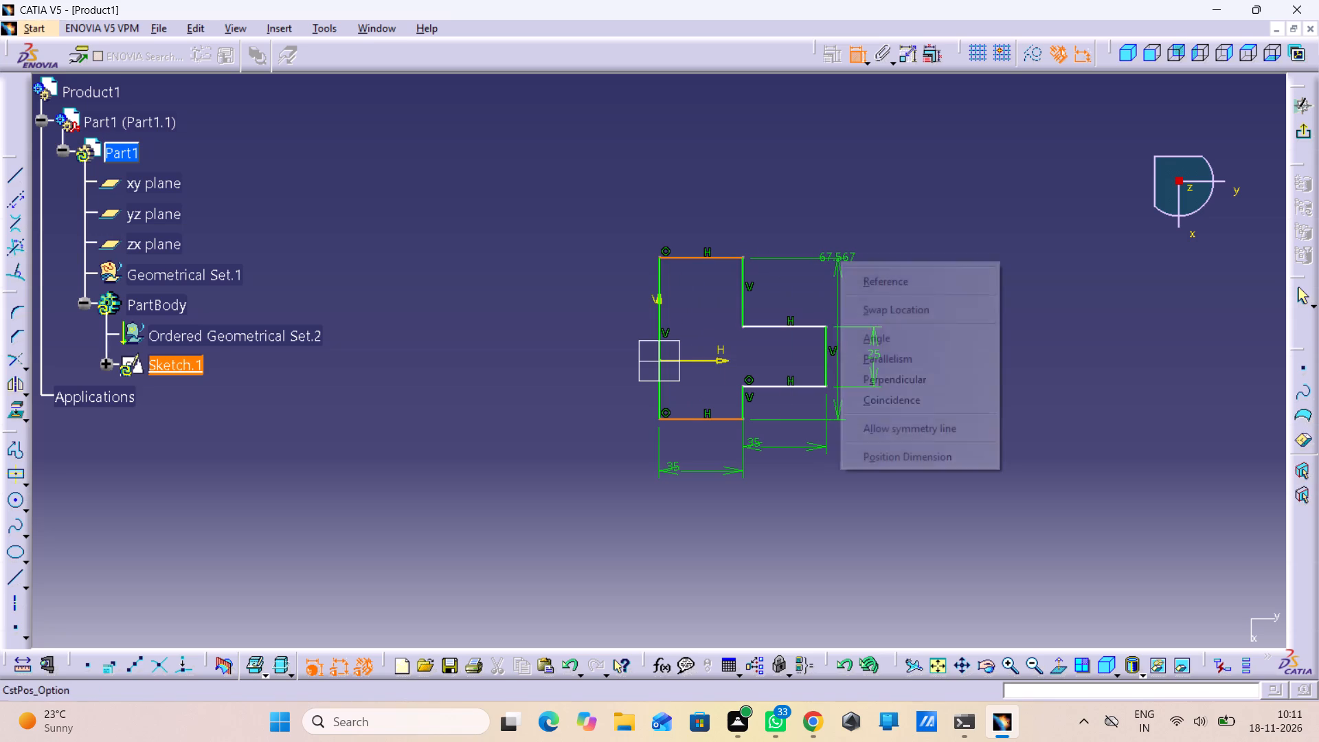
{"action": "left_click", "coordinate": [910, 431]}
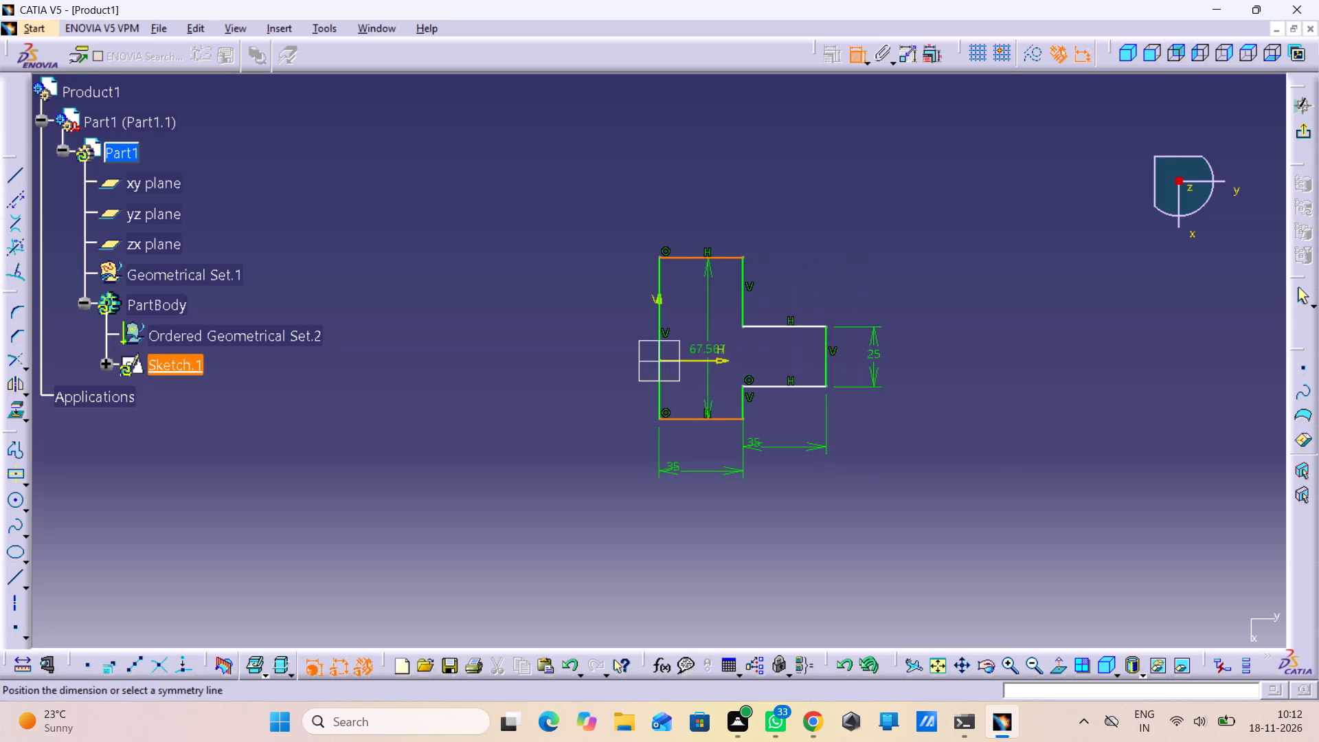
{"action": "left_click", "coordinate": [712, 359]}
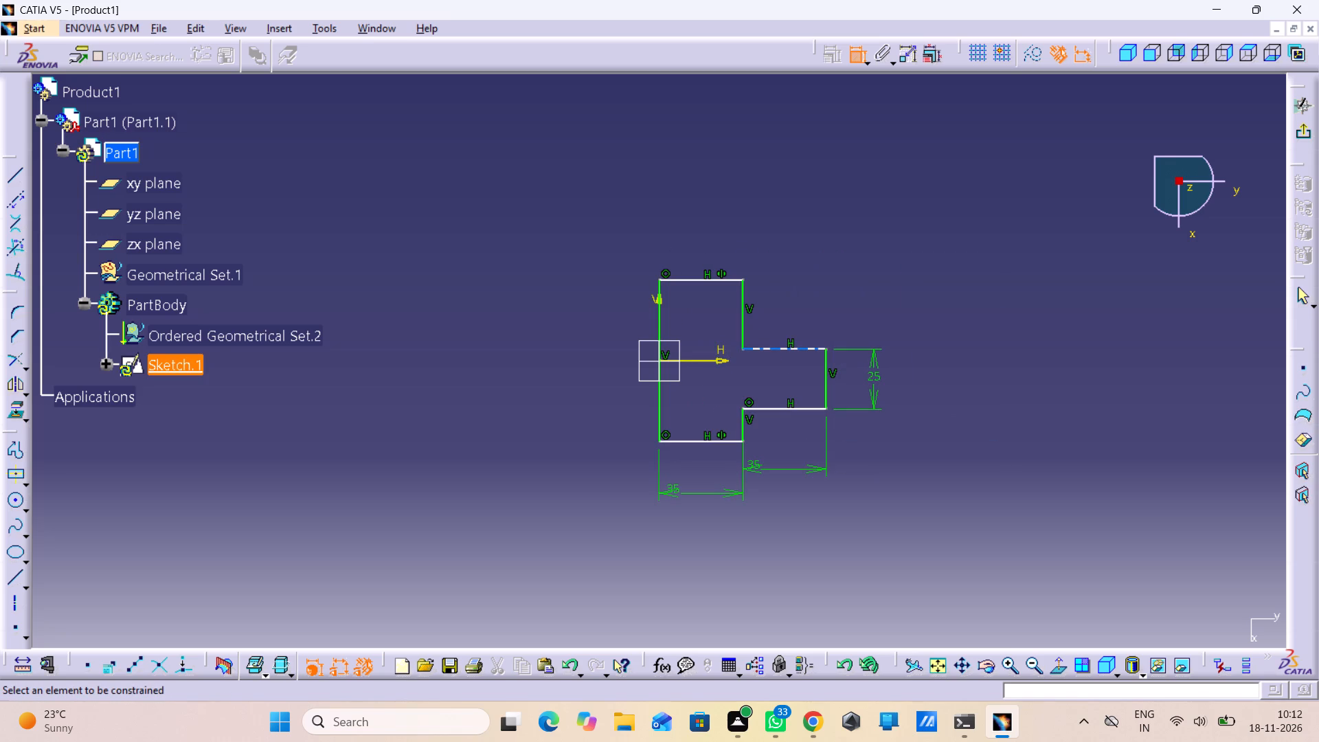
Constrain the tab's upper and lower horizontal edges as symmetric about the H axis.
{"action": "left_click", "coordinate": [793, 355]}
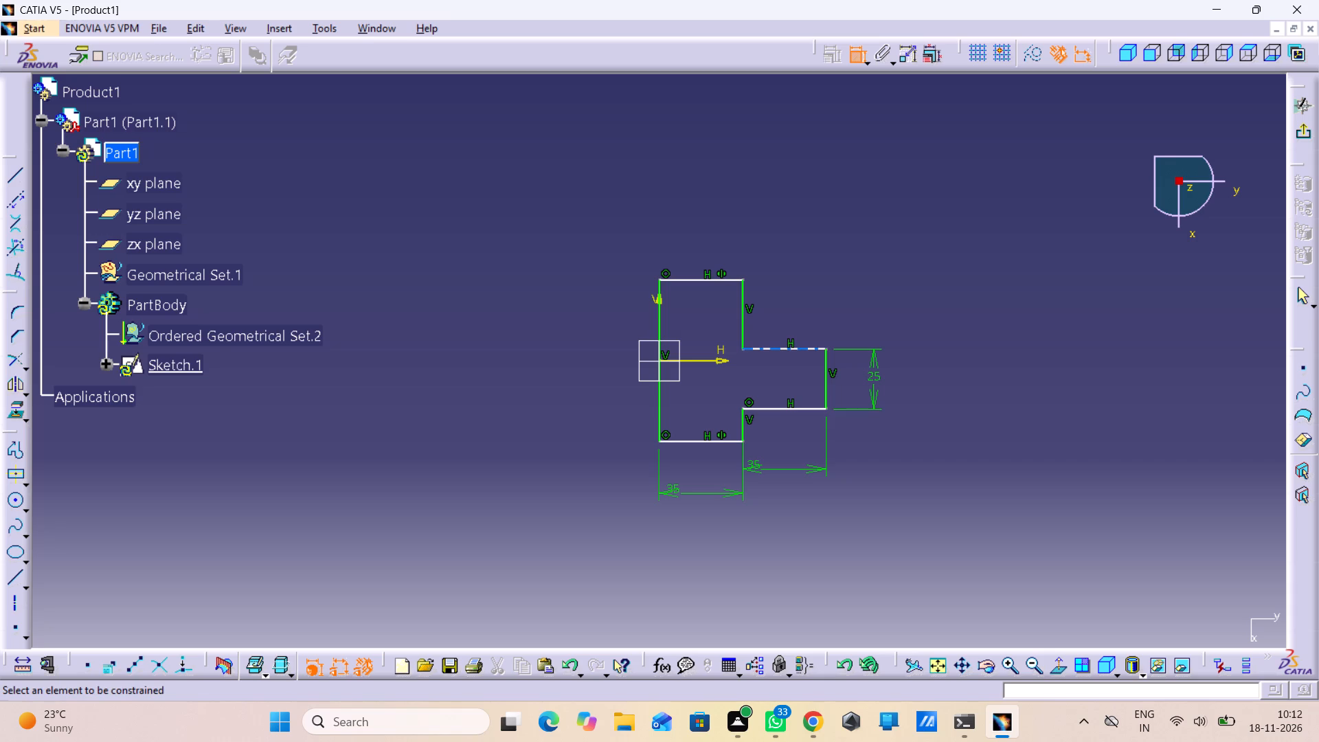
{"action": "left_click", "coordinate": [796, 352]}
{"action": "left_click", "coordinate": [790, 408]}
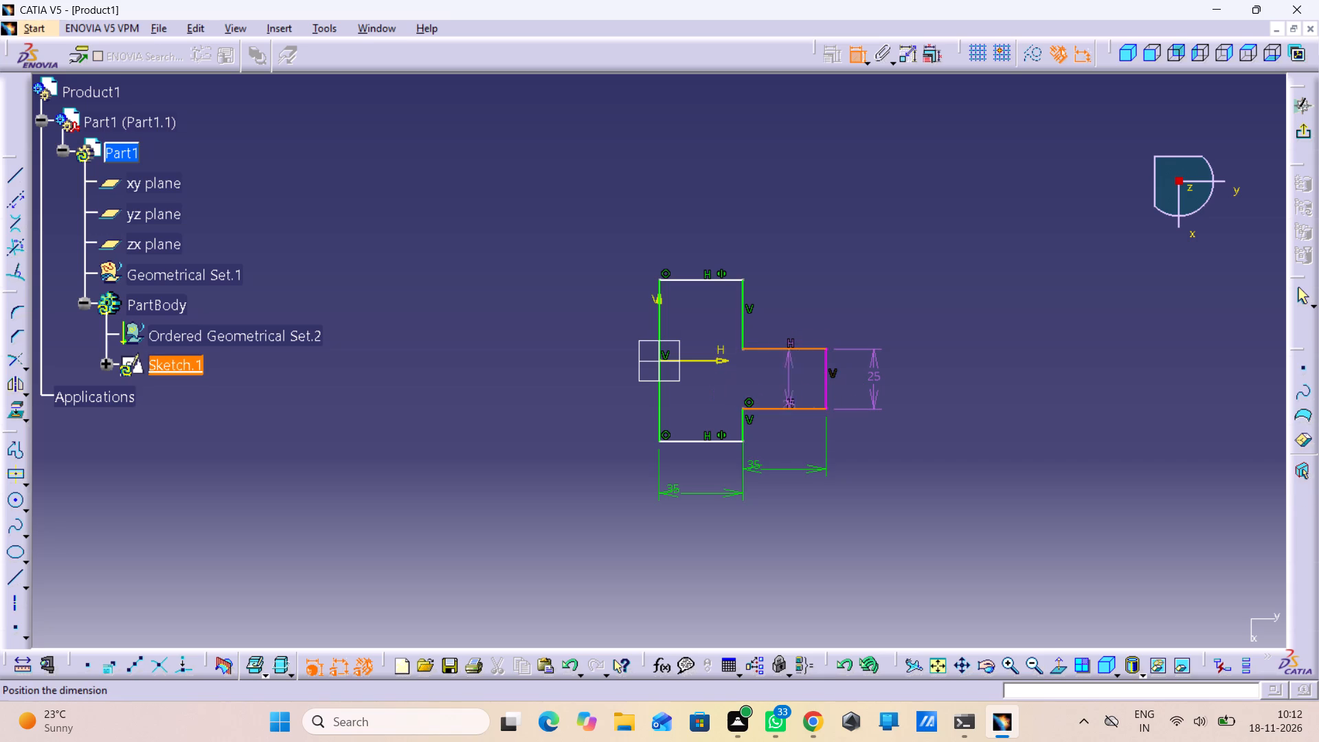
{"action": "right_click", "coordinate": [904, 363]}
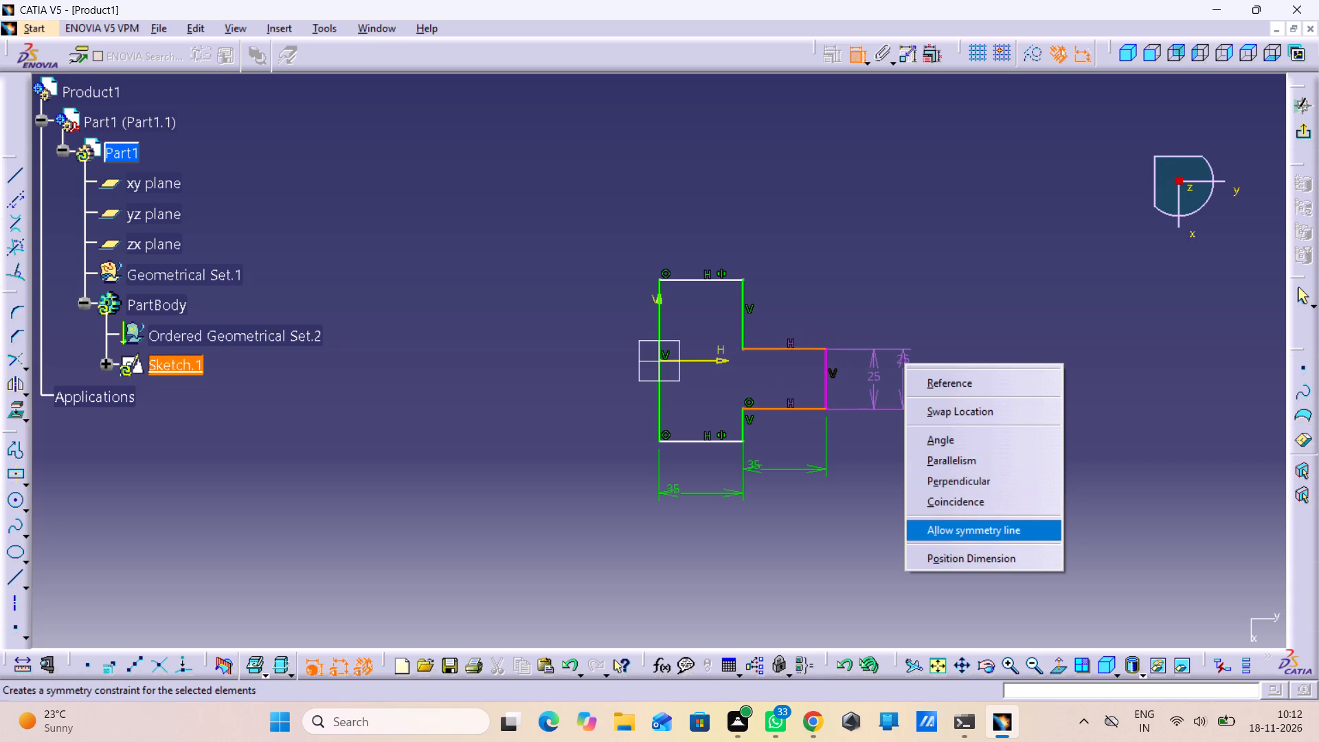
{"action": "left_click", "coordinate": [943, 532]}
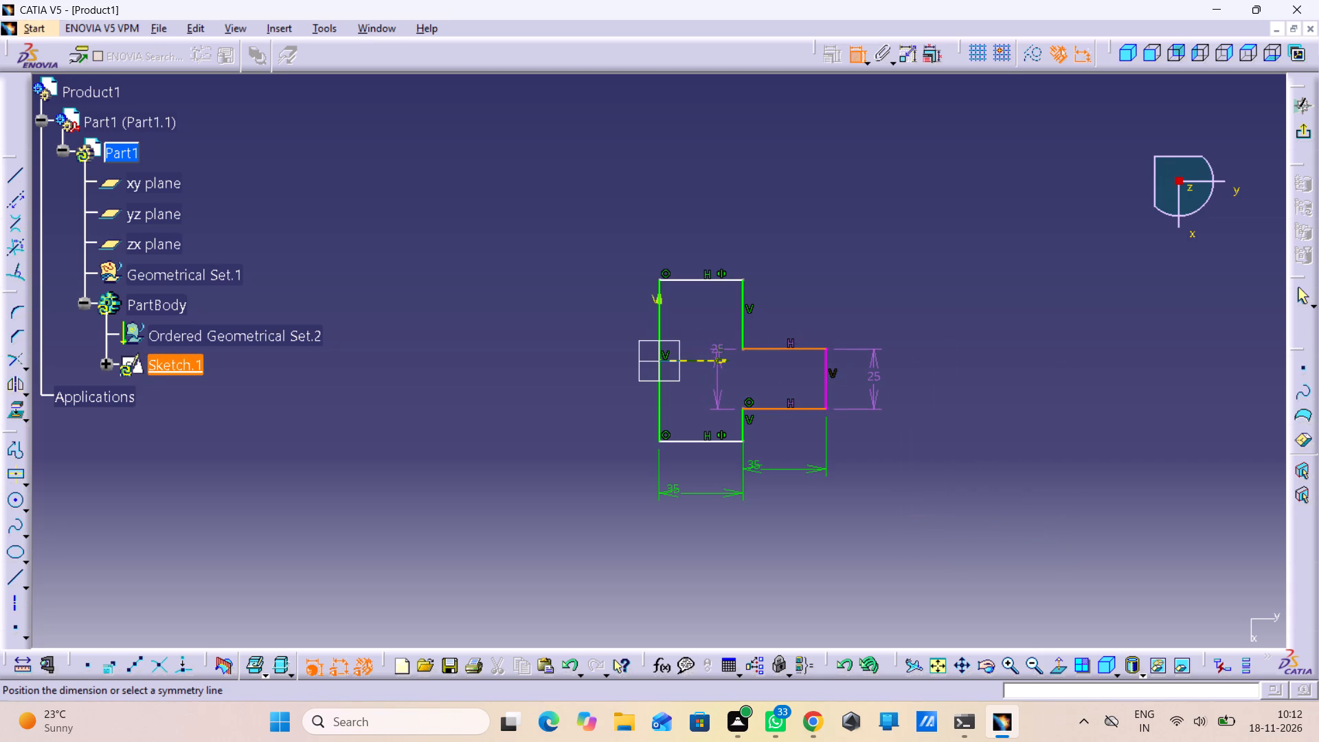
{"action": "left_click", "coordinate": [725, 363]}
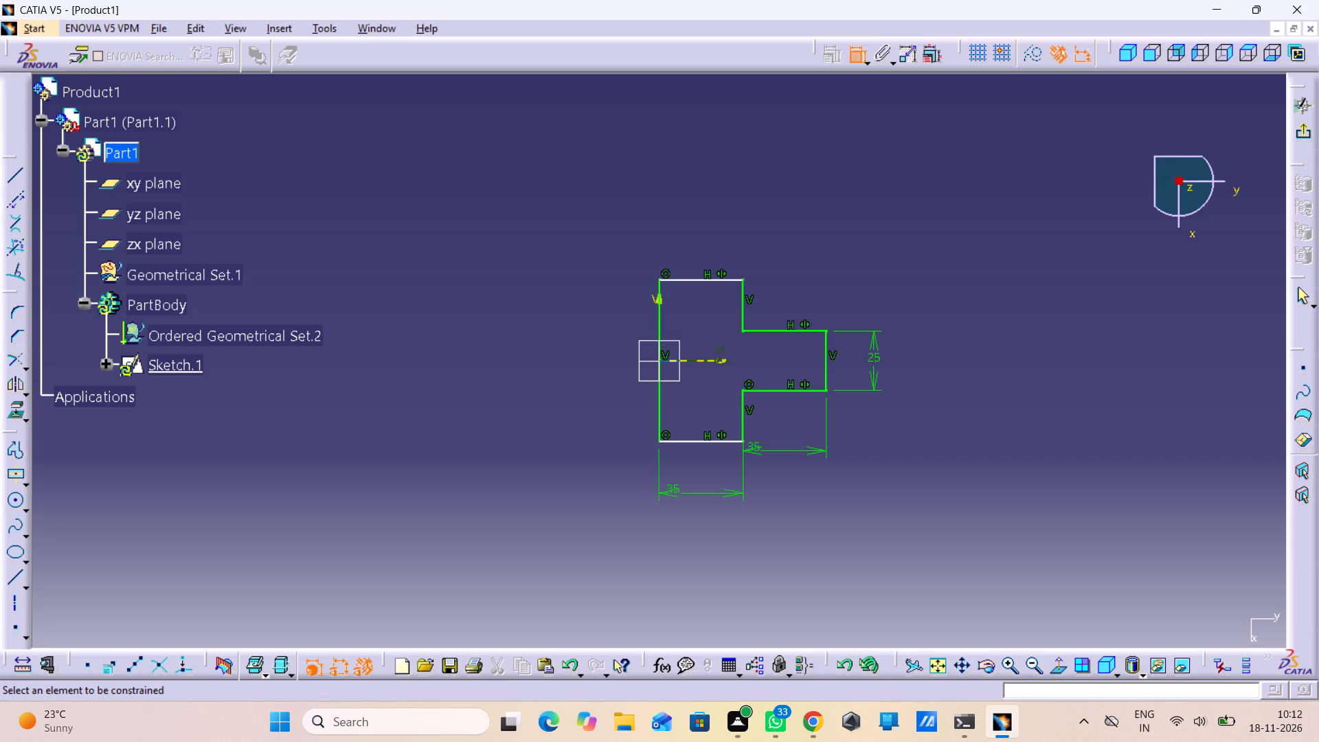
Dimension the body's vertical edge on the V axis, set it to 15 mm, and exit the sketch.
{"action": "left_click", "coordinate": [659, 318]}
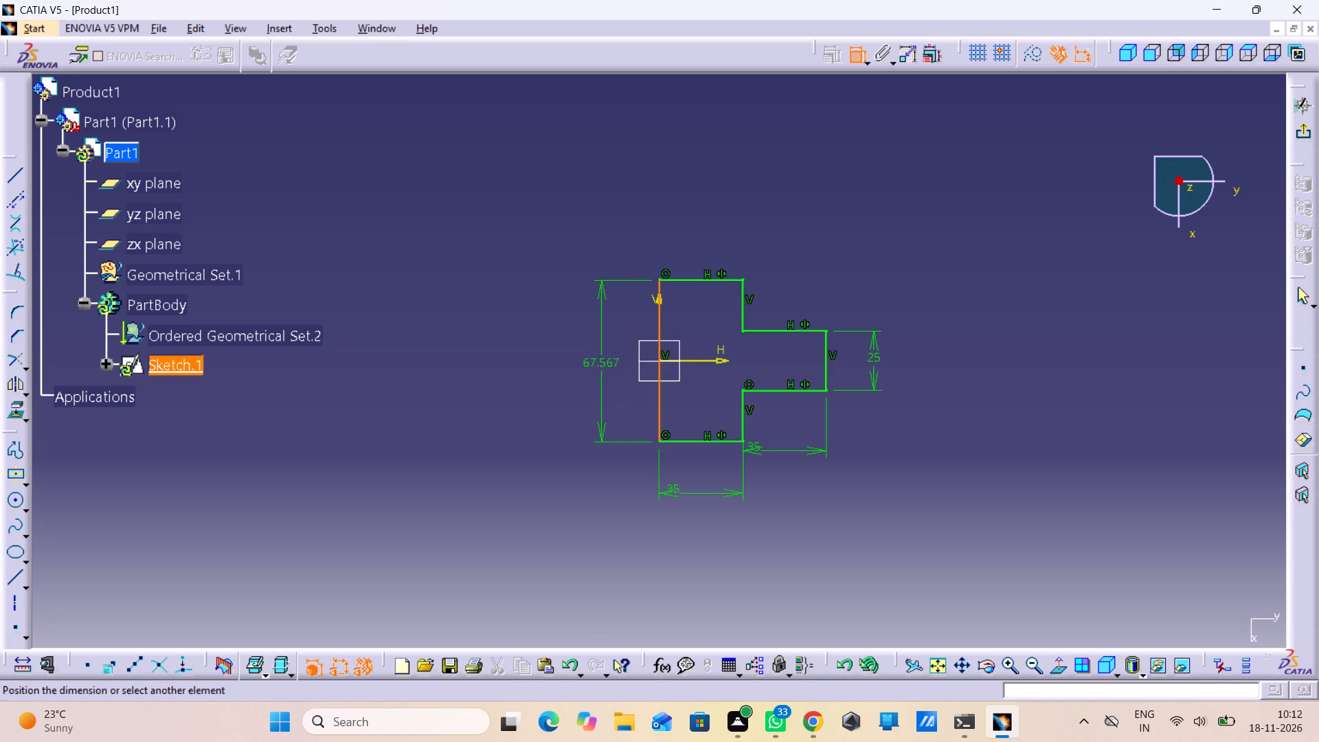
{"action": "left_click", "coordinate": [595, 370]}
{"action": "double_click", "coordinate": [589, 361]}
{"action": "type", "text": "15"}
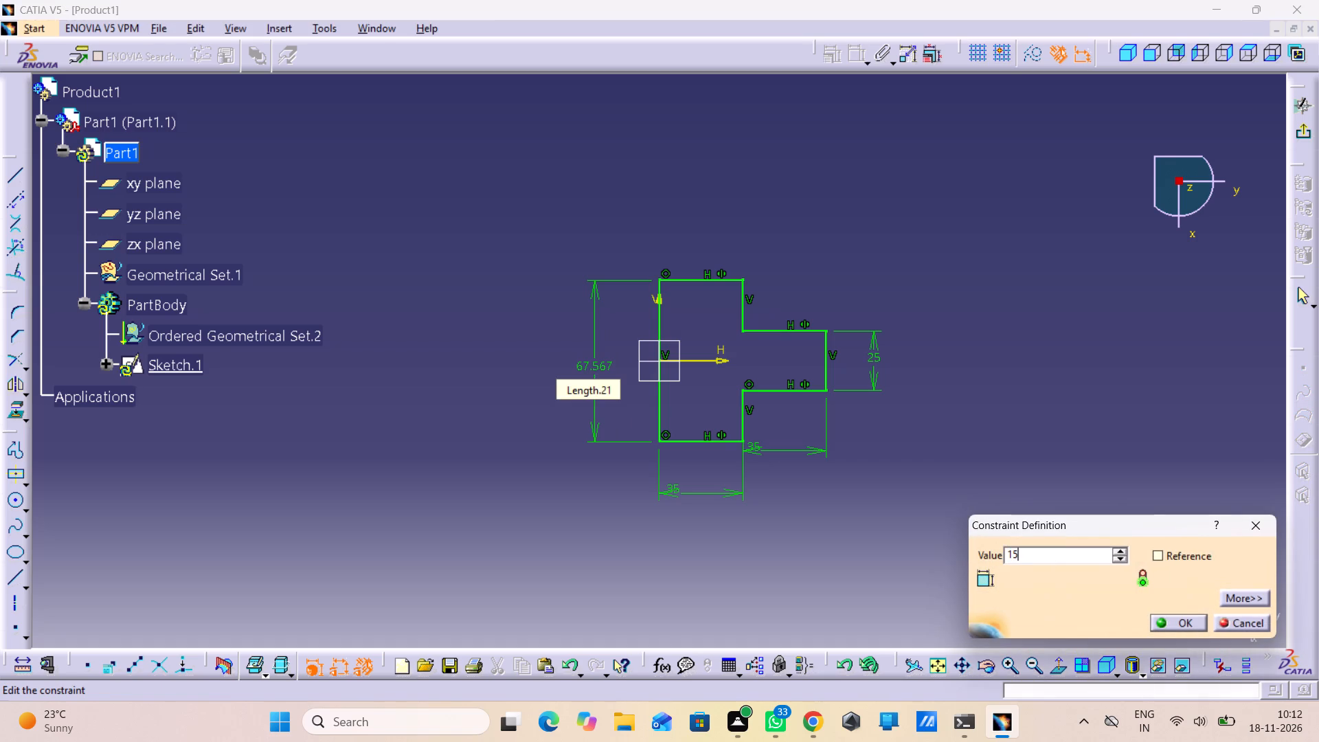
{"action": "key", "text": "Return"}
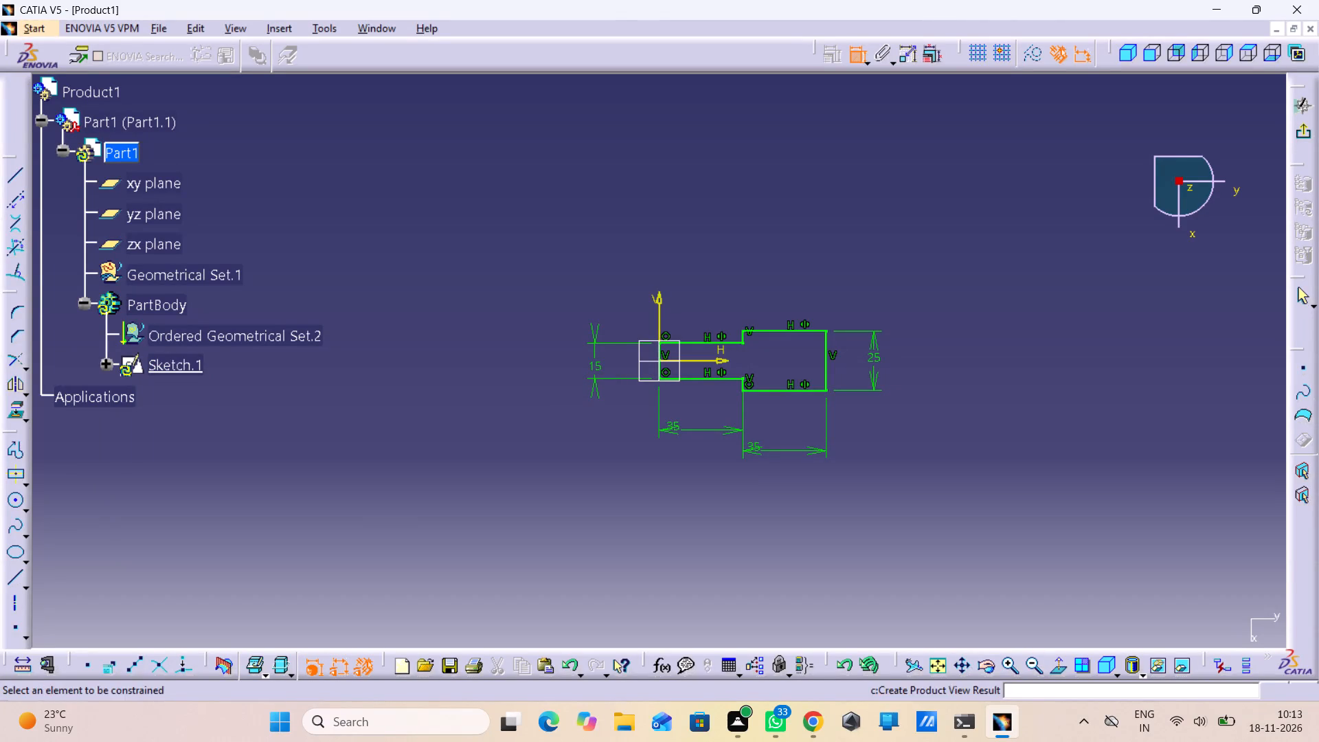
{"action": "left_click", "coordinate": [1313, 138]}
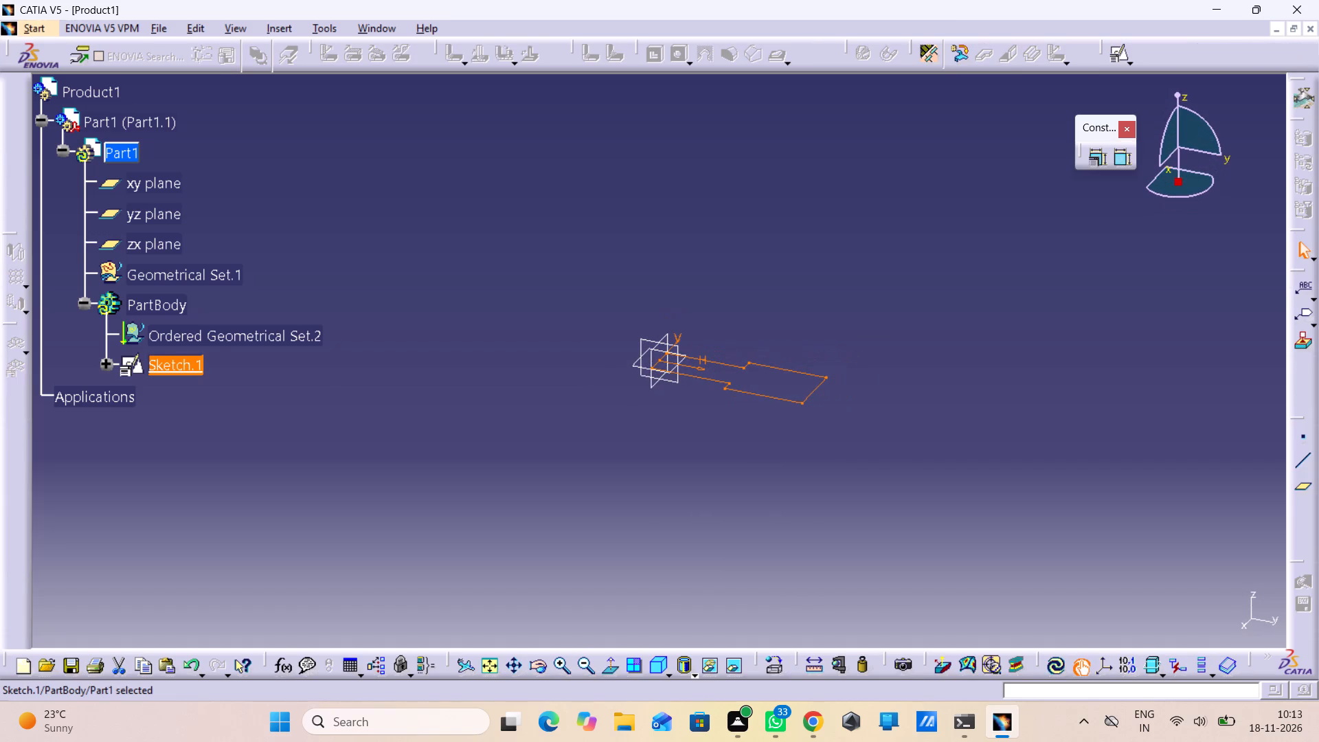
Define the sheet metal parameters with a thickness of 1 mm.
{"action": "left_click", "coordinate": [930, 60]}
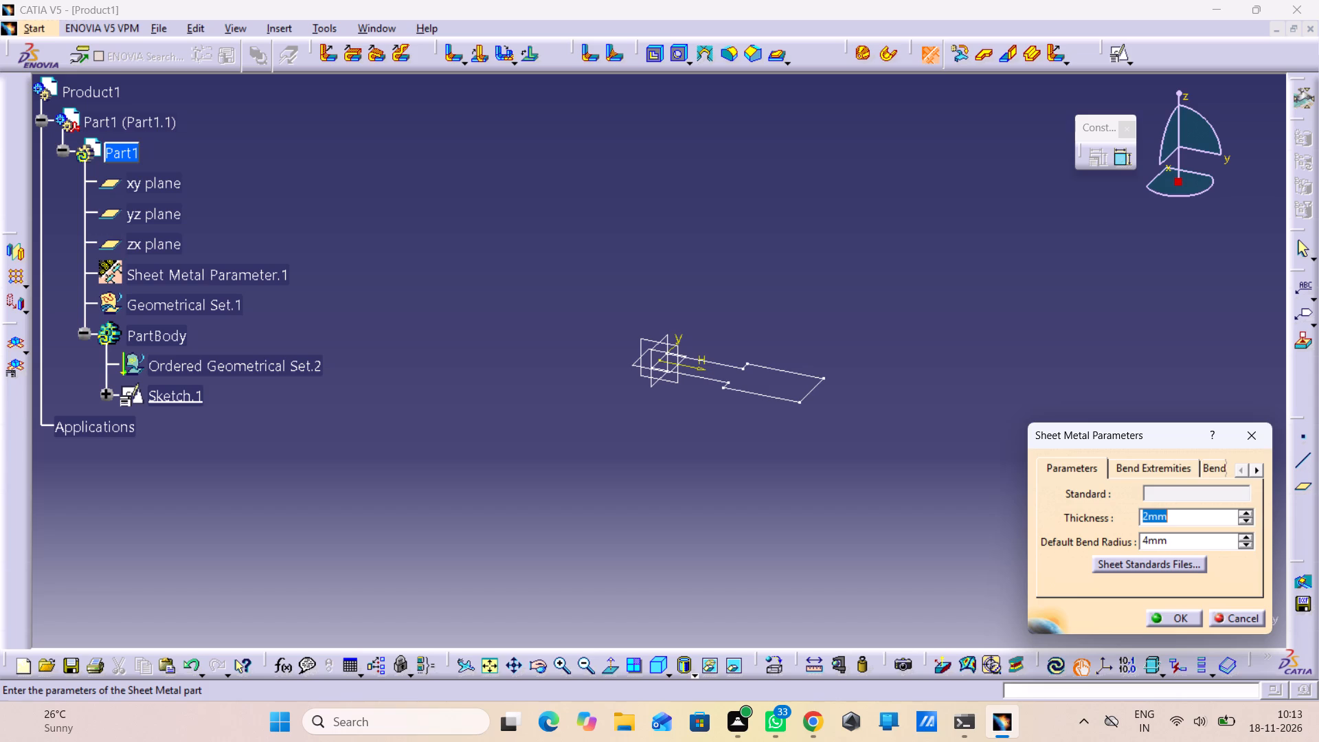
{"action": "key", "text": "1"}
{"action": "key", "text": "Return"}
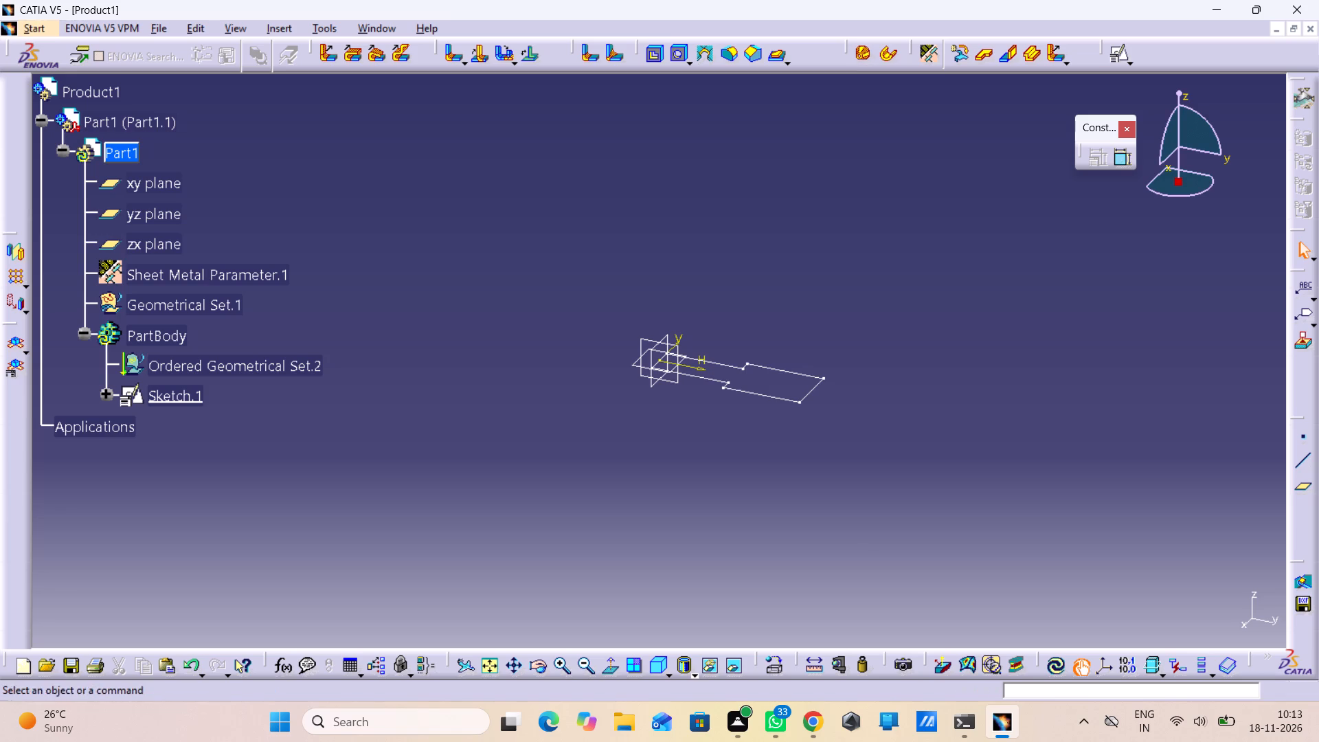
Create the base wall from the finished sketch profile.
{"action": "left_click", "coordinate": [995, 54]}
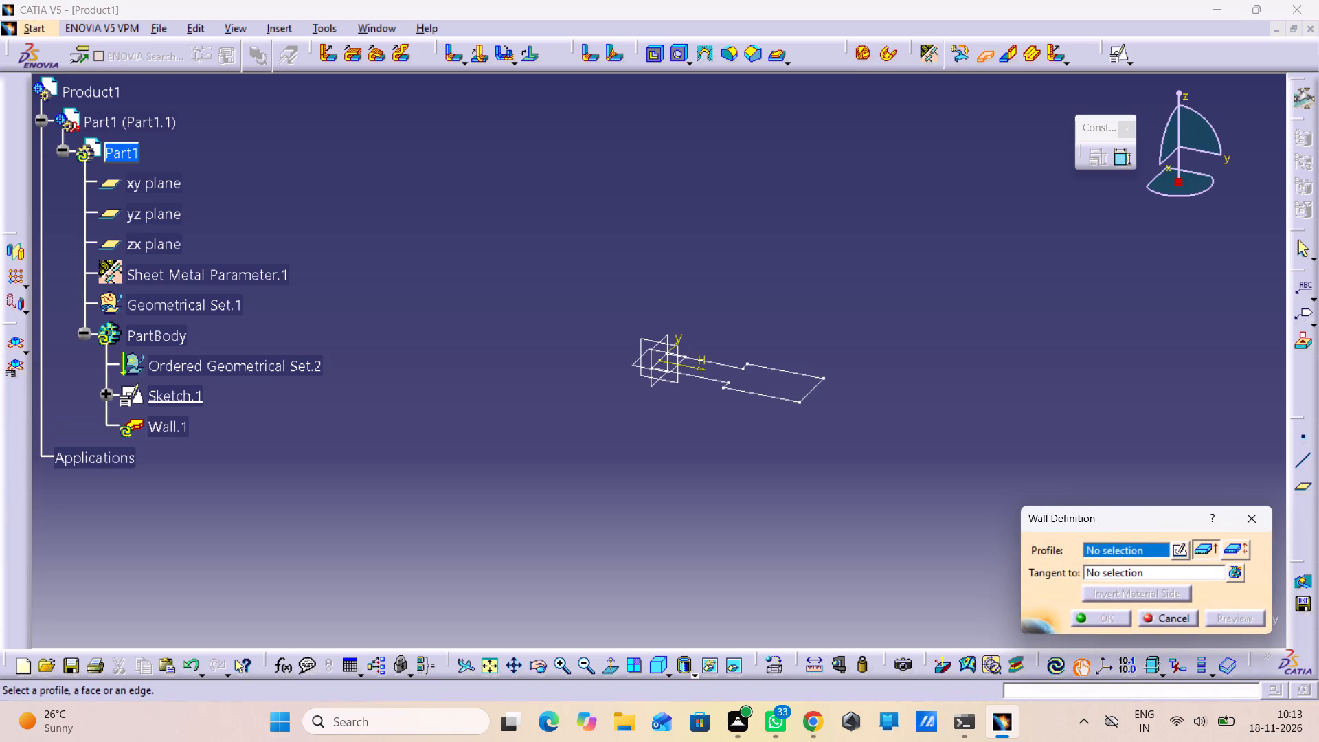
{"action": "left_click", "coordinate": [813, 388]}
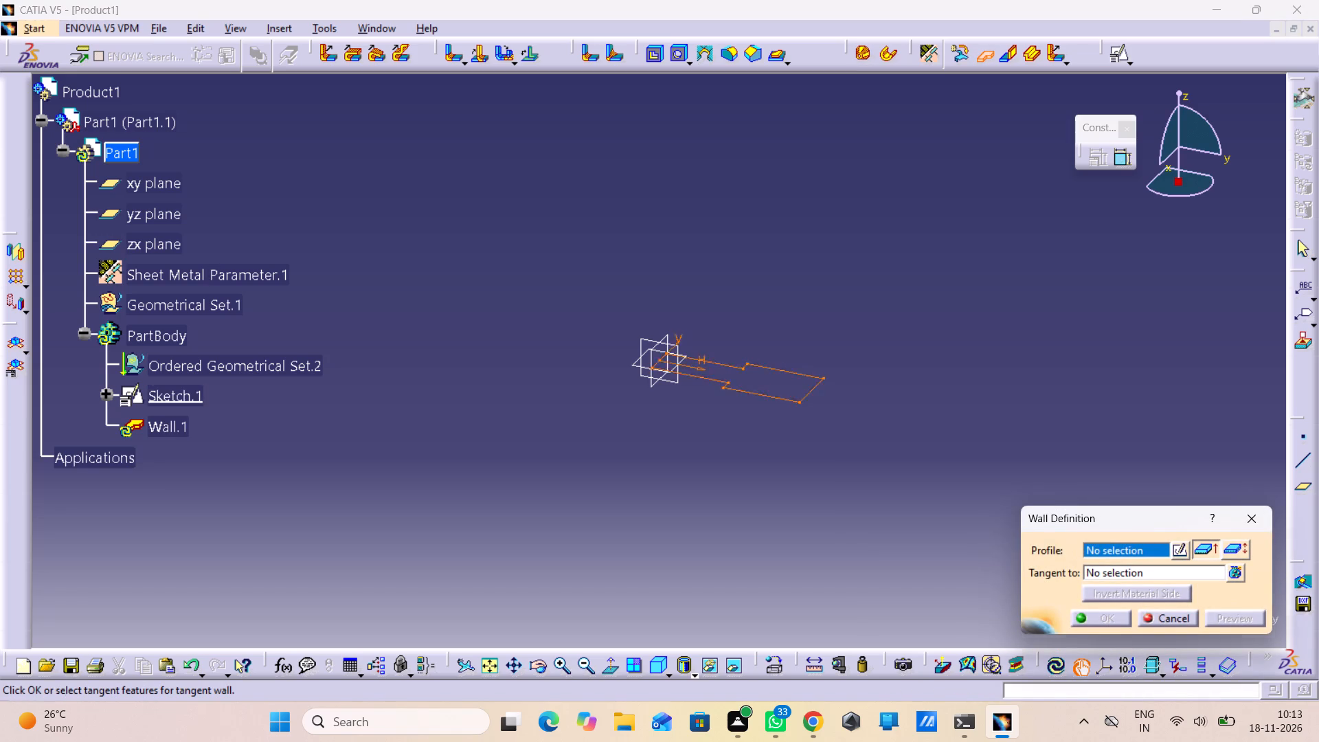
{"action": "left_click", "coordinate": [1083, 620]}
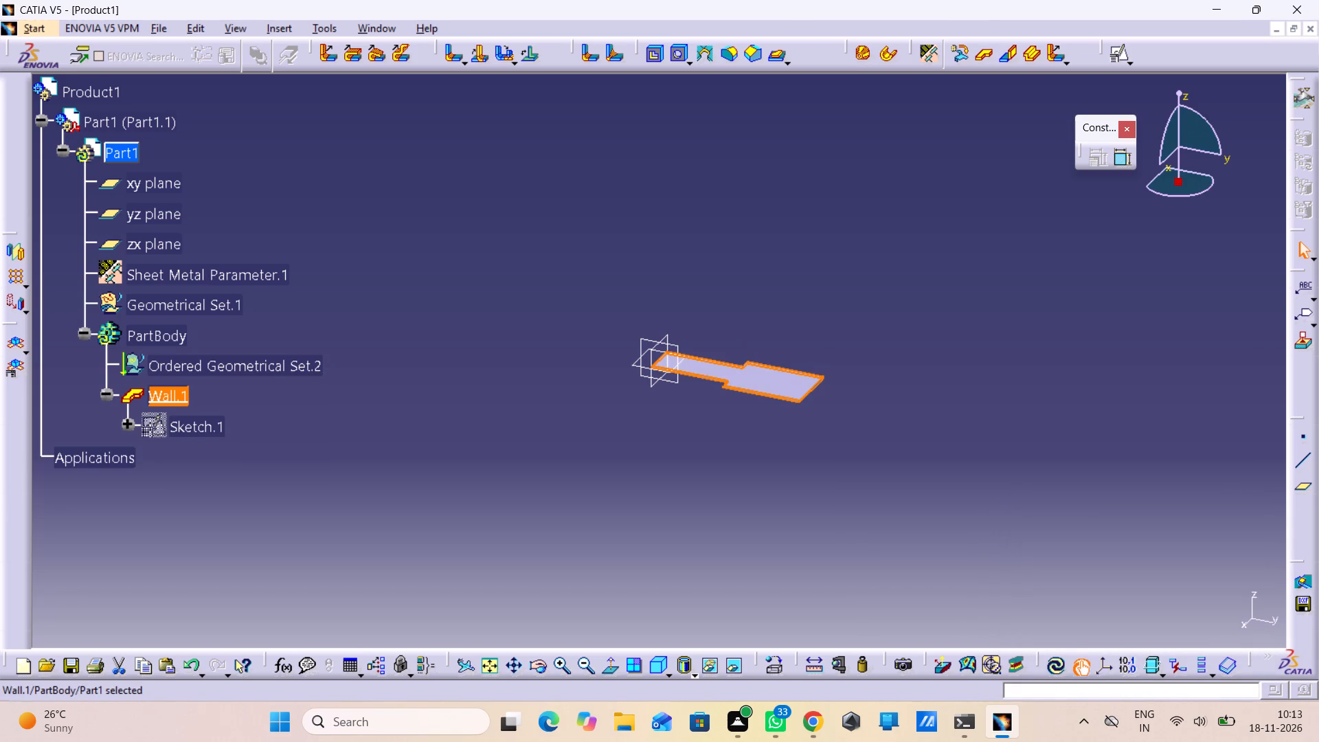
{"action": "left_click", "coordinate": [936, 558]}
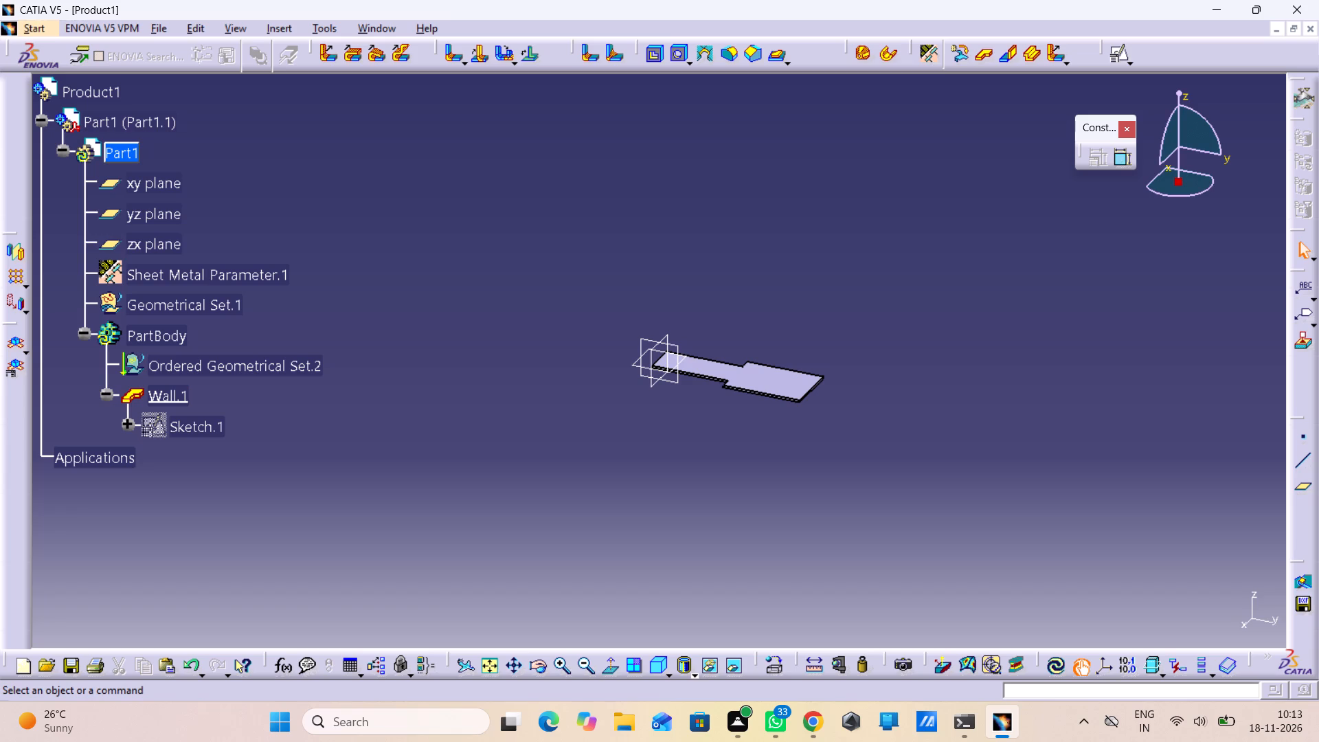
Add a Wall On Edge with bend along the upper edge of the base wall's narrow end, 10 mm high at 90 degrees.
{"action": "middle_click_drag", "start_coordinate": [739, 445], "coordinate": [919, 447]}
{"action": "right_click_drag", "start_coordinate": [739, 445], "coordinate": [919, 447]}
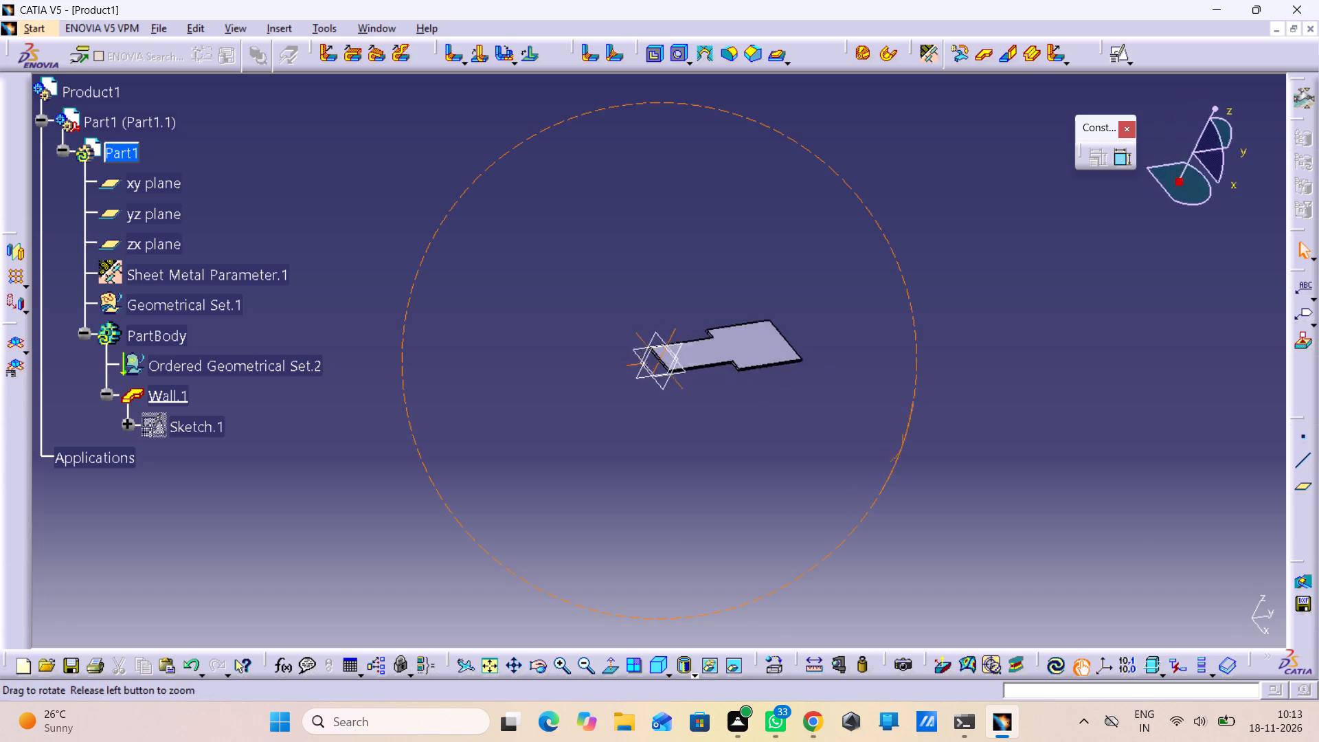
{"action": "right_click_drag", "start_coordinate": [919, 447], "coordinate": [963, 431]}
{"action": "middle_click_drag", "start_coordinate": [919, 447], "coordinate": [963, 431]}
{"action": "middle_click_drag", "start_coordinate": [714, 445], "coordinate": [675, 315]}
{"action": "right_click", "coordinate": [714, 445]}
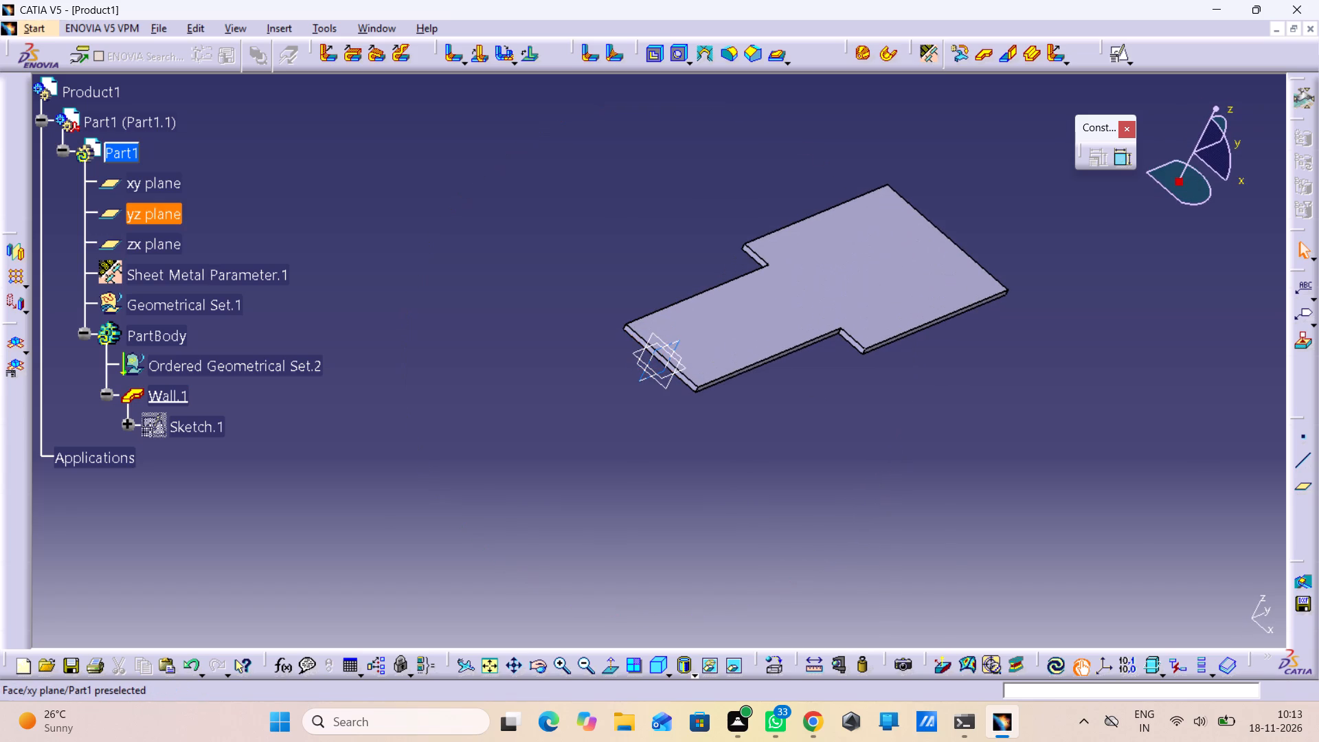
{"action": "middle_click_drag", "start_coordinate": [708, 466], "coordinate": [692, 358]}
{"action": "right_click", "coordinate": [708, 466]}
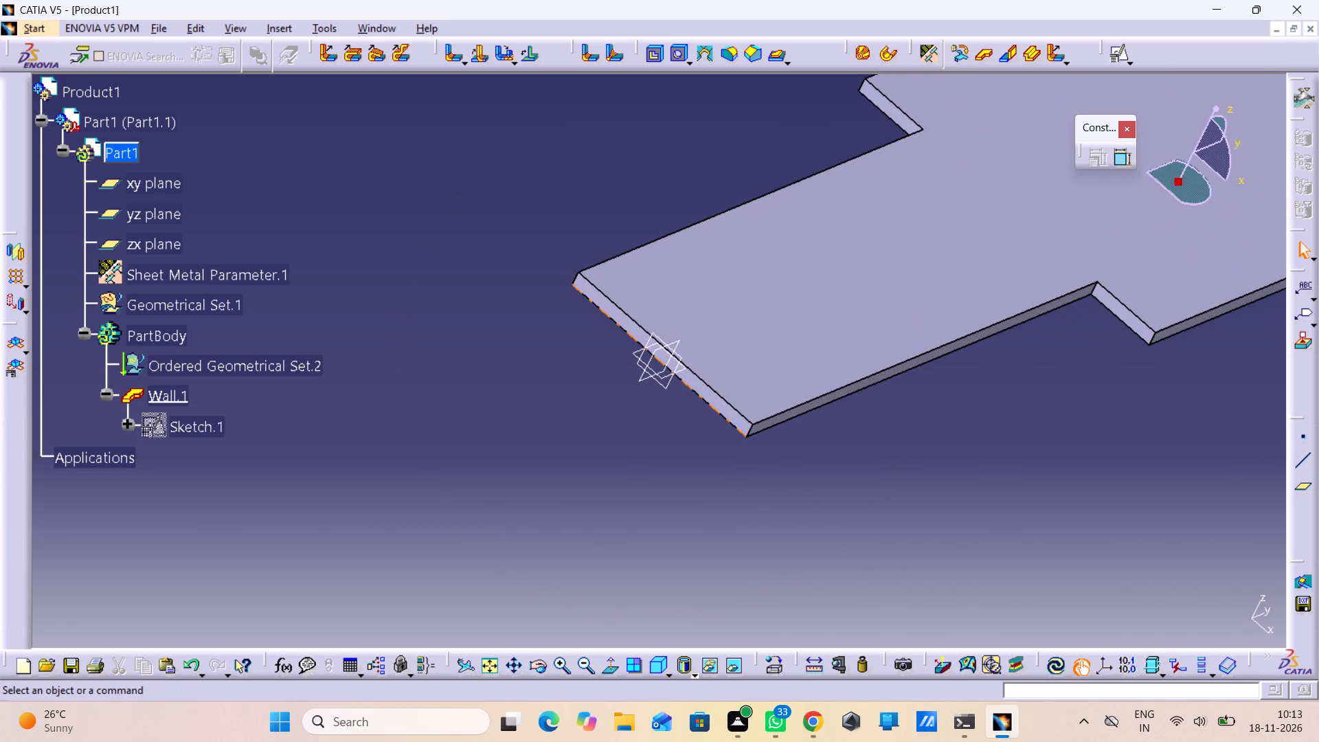
{"action": "middle_click_drag", "start_coordinate": [774, 521], "coordinate": [752, 438]}
{"action": "right_click_drag", "start_coordinate": [774, 521], "coordinate": [752, 438]}
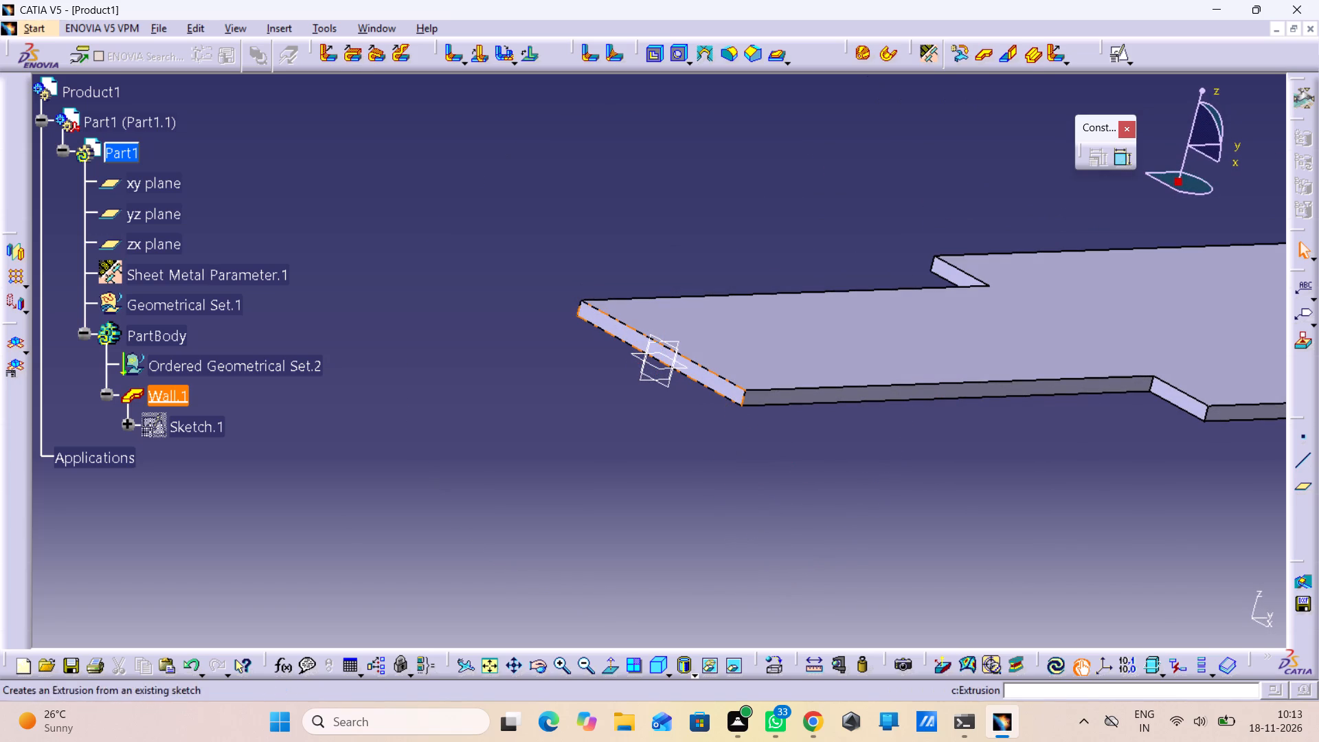
{"action": "left_click", "coordinate": [1001, 55]}
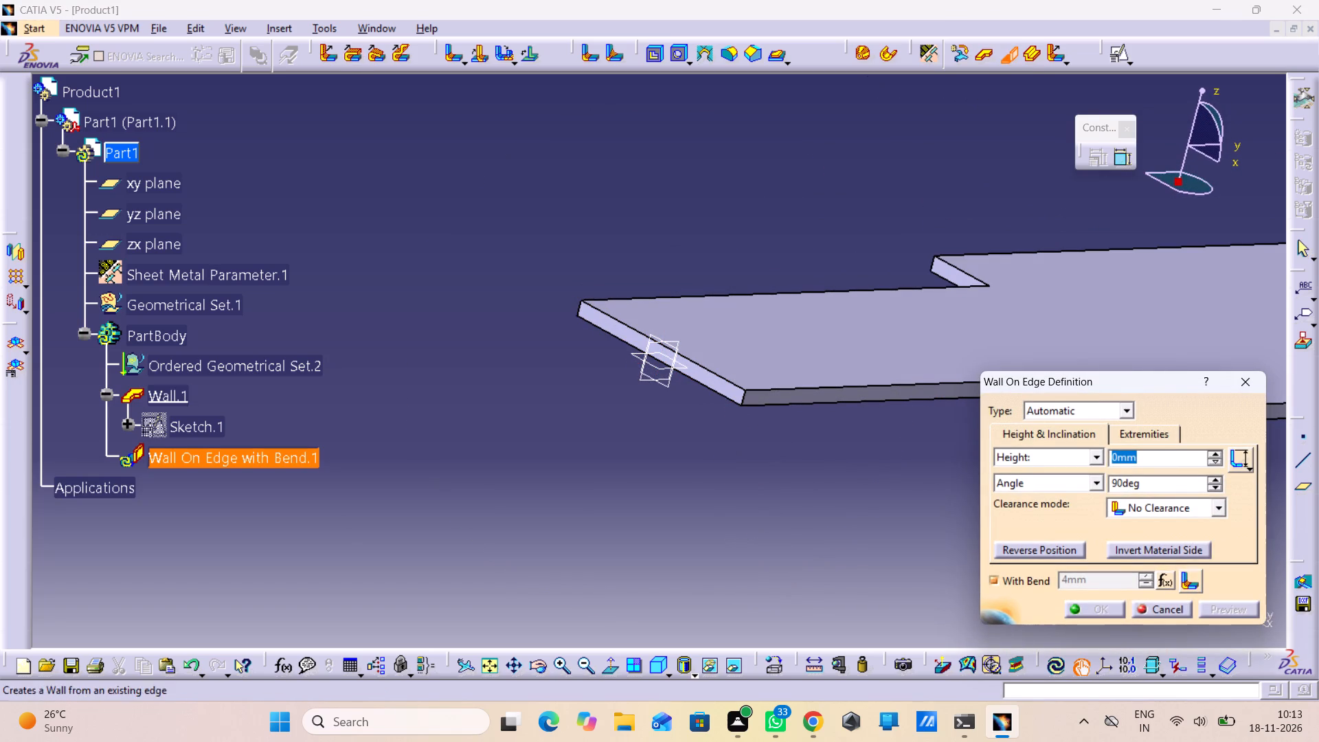
{"action": "left_click", "coordinate": [715, 374]}
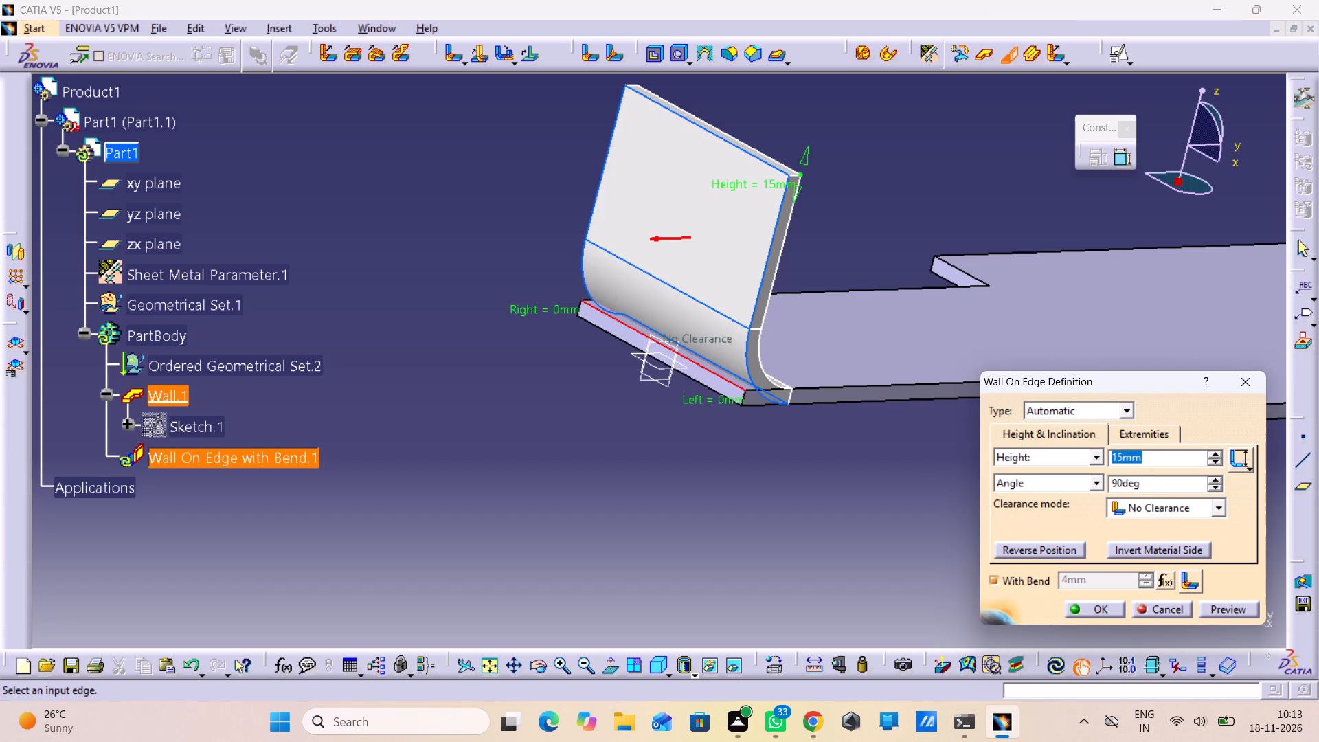
{"action": "left_click", "coordinate": [675, 242]}
{"action": "left_click", "coordinate": [693, 238]}
{"action": "middle_click_drag", "start_coordinate": [843, 499], "coordinate": [717, 473]}
{"action": "right_click_drag", "start_coordinate": [843, 499], "coordinate": [717, 473]}
{"action": "left_click", "coordinate": [1219, 614]}
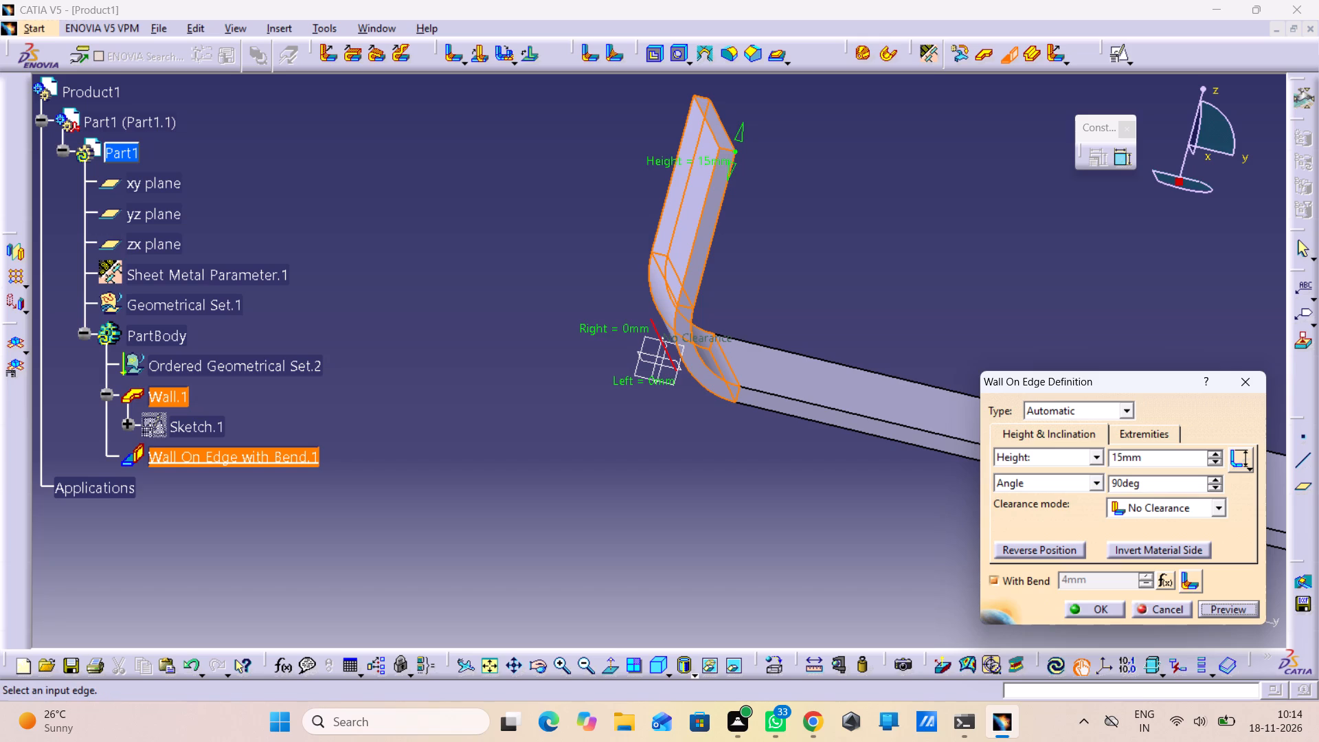
{"action": "left_click_drag", "start_coordinate": [1169, 462], "coordinate": [1076, 469]}
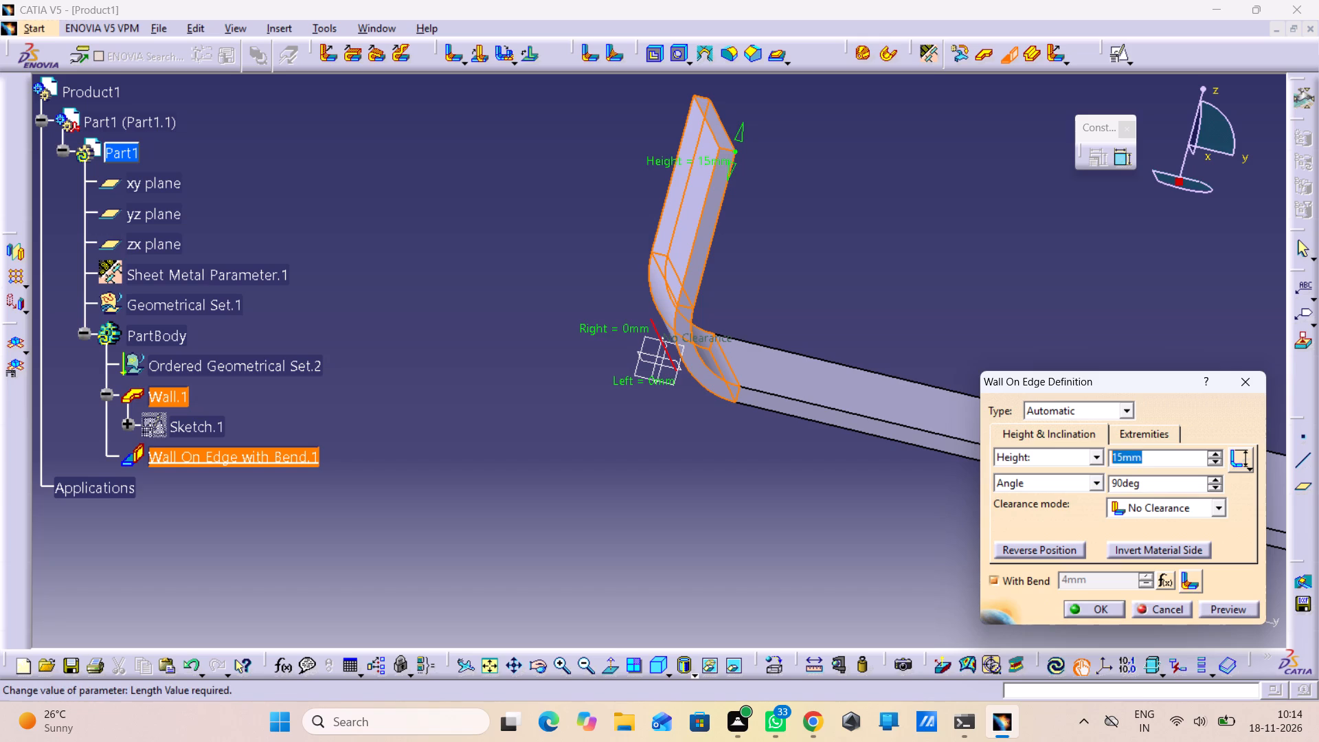
{"action": "type", "text": "10"}
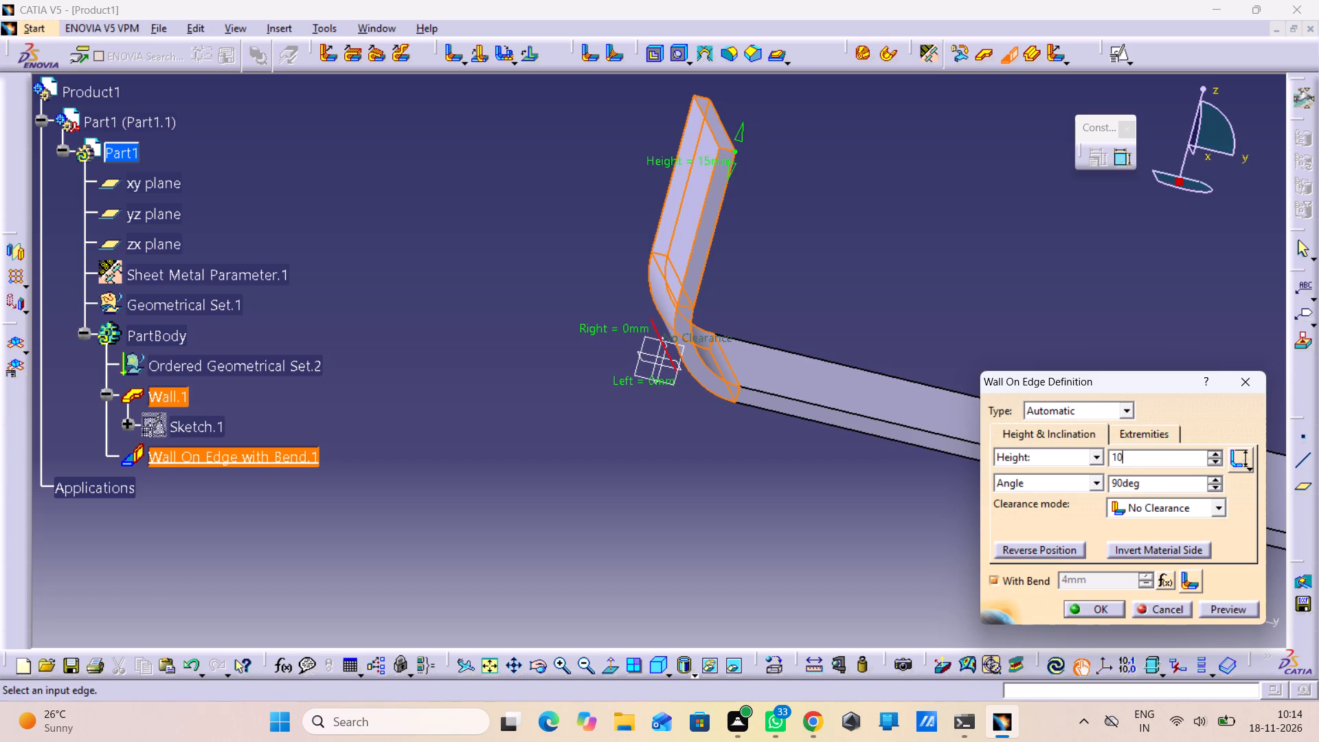
{"action": "left_click", "coordinate": [1228, 619]}
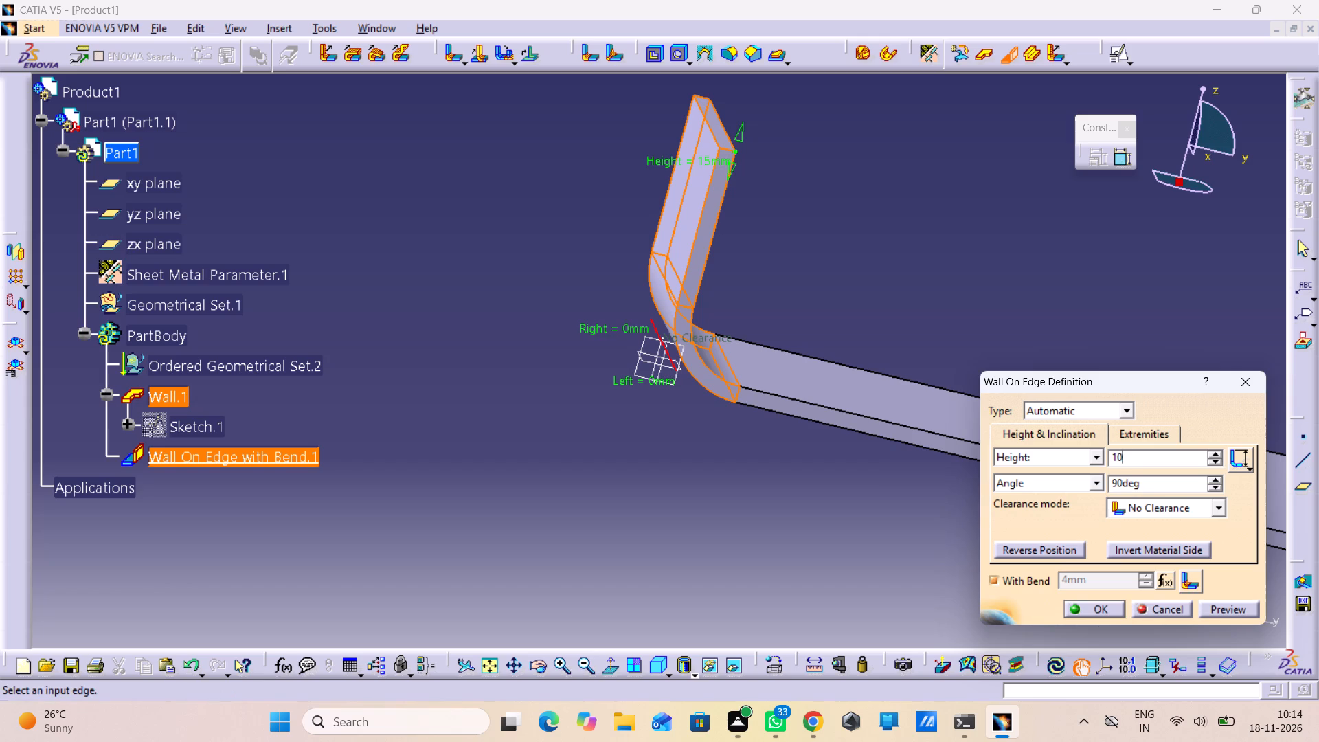
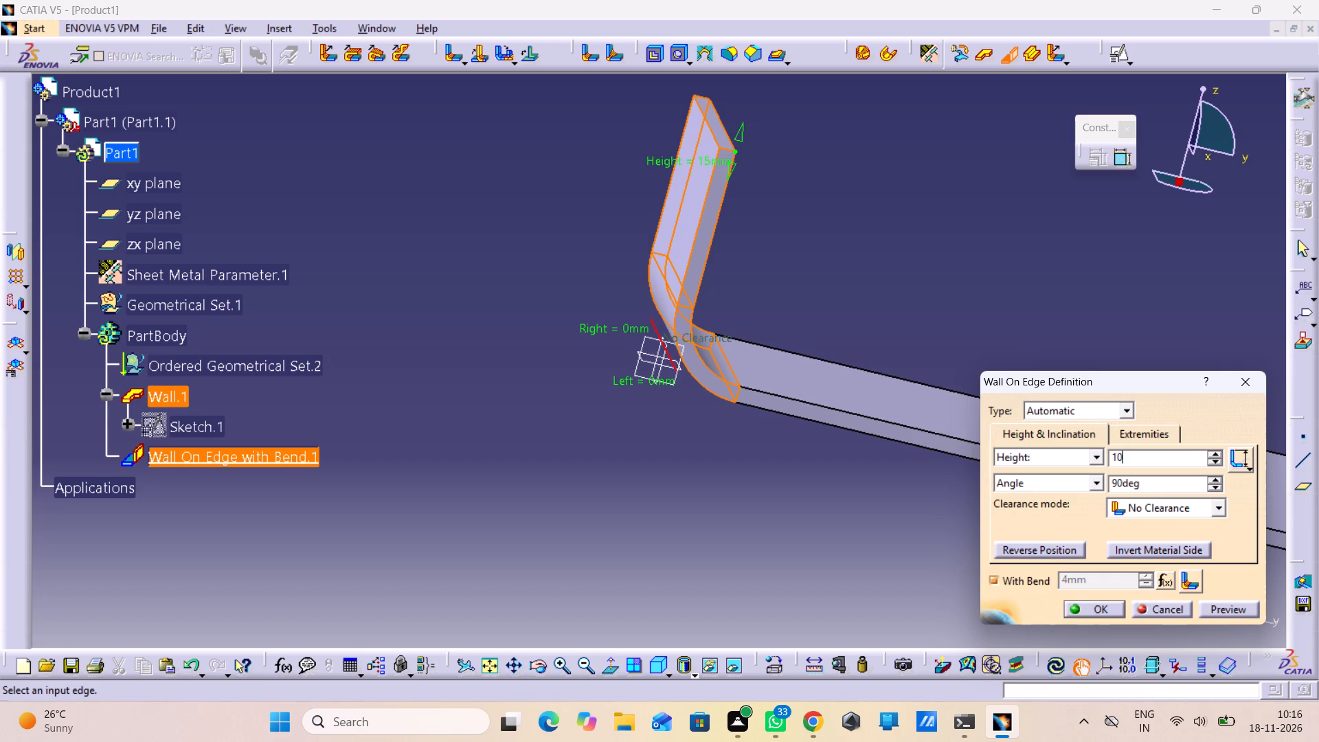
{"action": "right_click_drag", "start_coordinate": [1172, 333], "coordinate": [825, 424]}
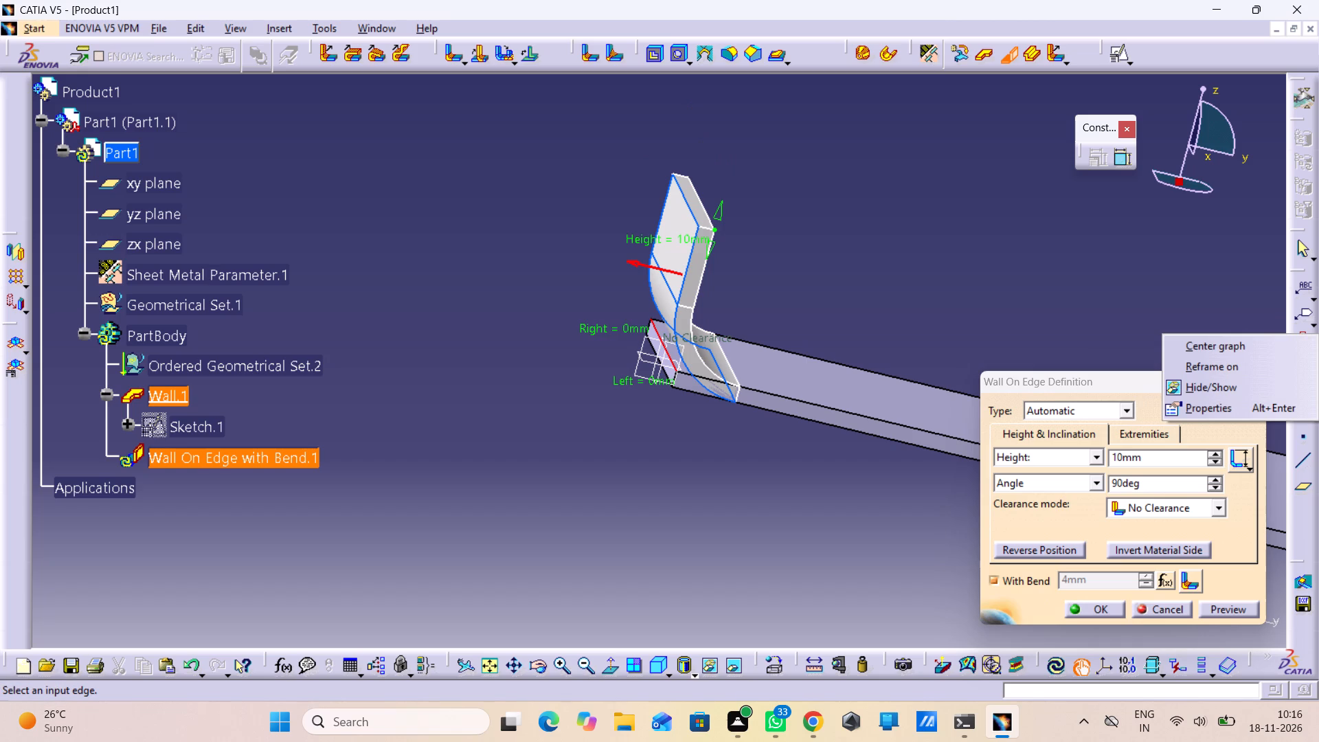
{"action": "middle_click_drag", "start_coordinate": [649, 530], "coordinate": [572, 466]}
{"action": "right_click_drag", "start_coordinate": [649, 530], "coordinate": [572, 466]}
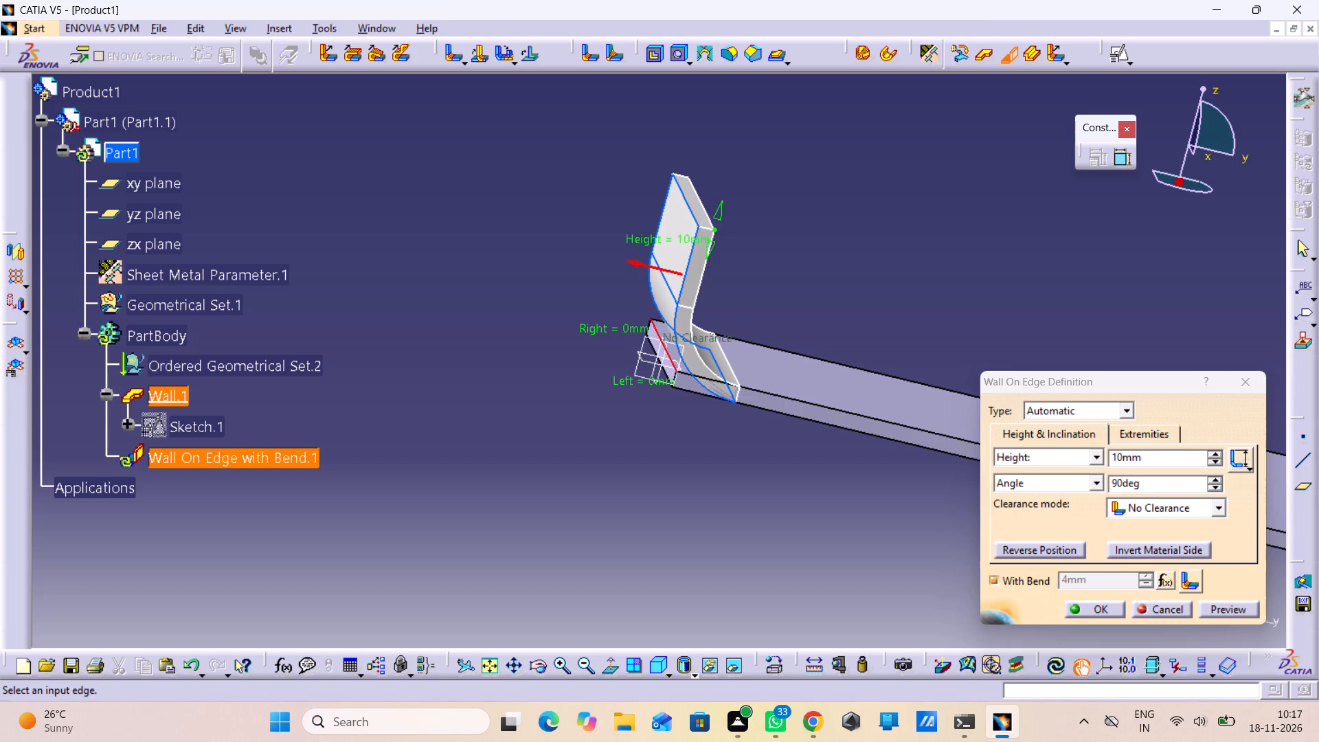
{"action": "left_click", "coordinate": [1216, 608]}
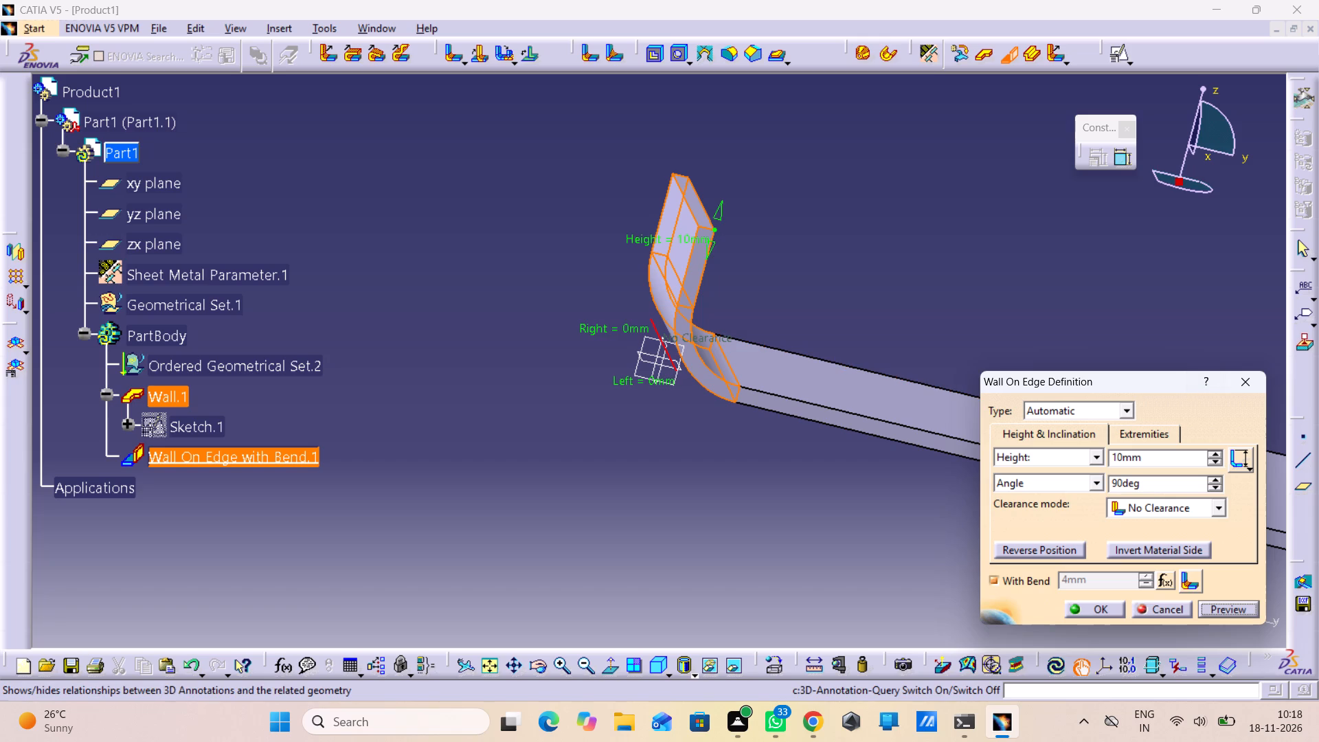
Set the default bend radius in the sheet metal parameters to 2 mm.
{"action": "left_click", "coordinate": [936, 60]}
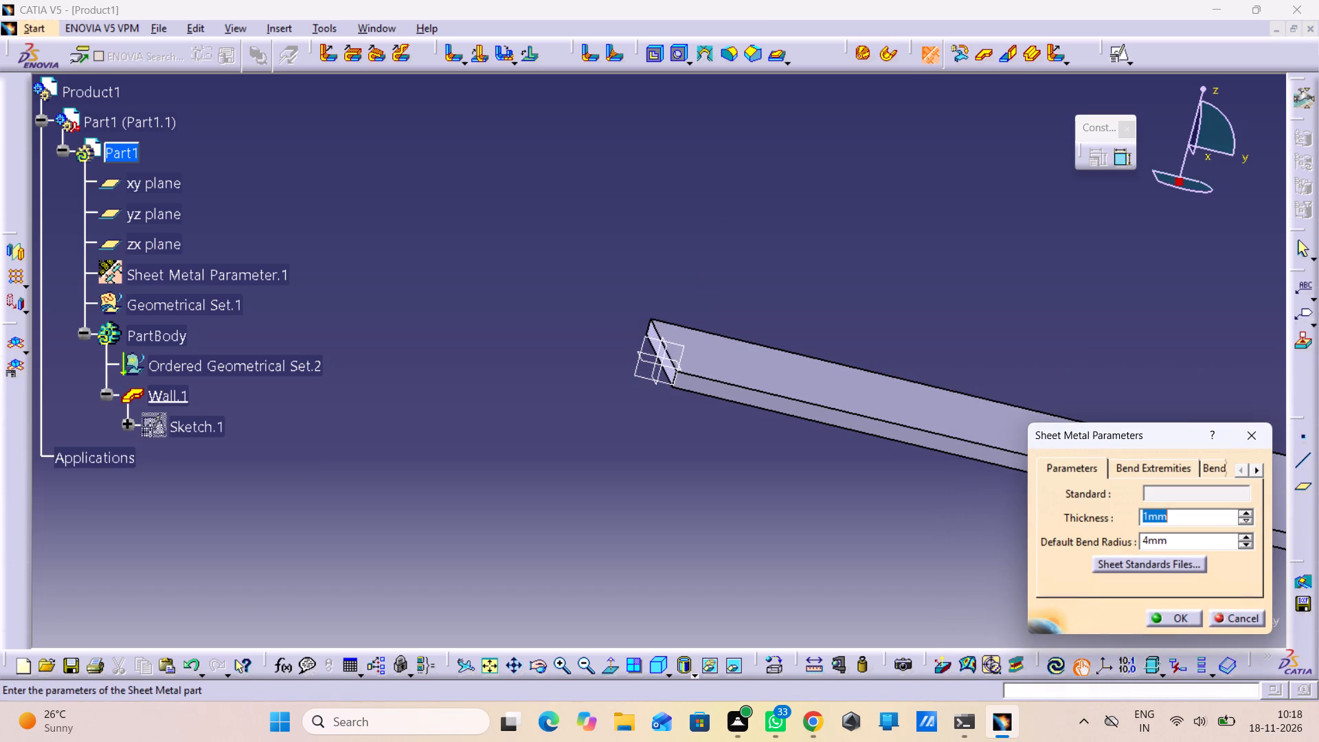
{"action": "left_click_drag", "start_coordinate": [1172, 541], "coordinate": [1063, 550]}
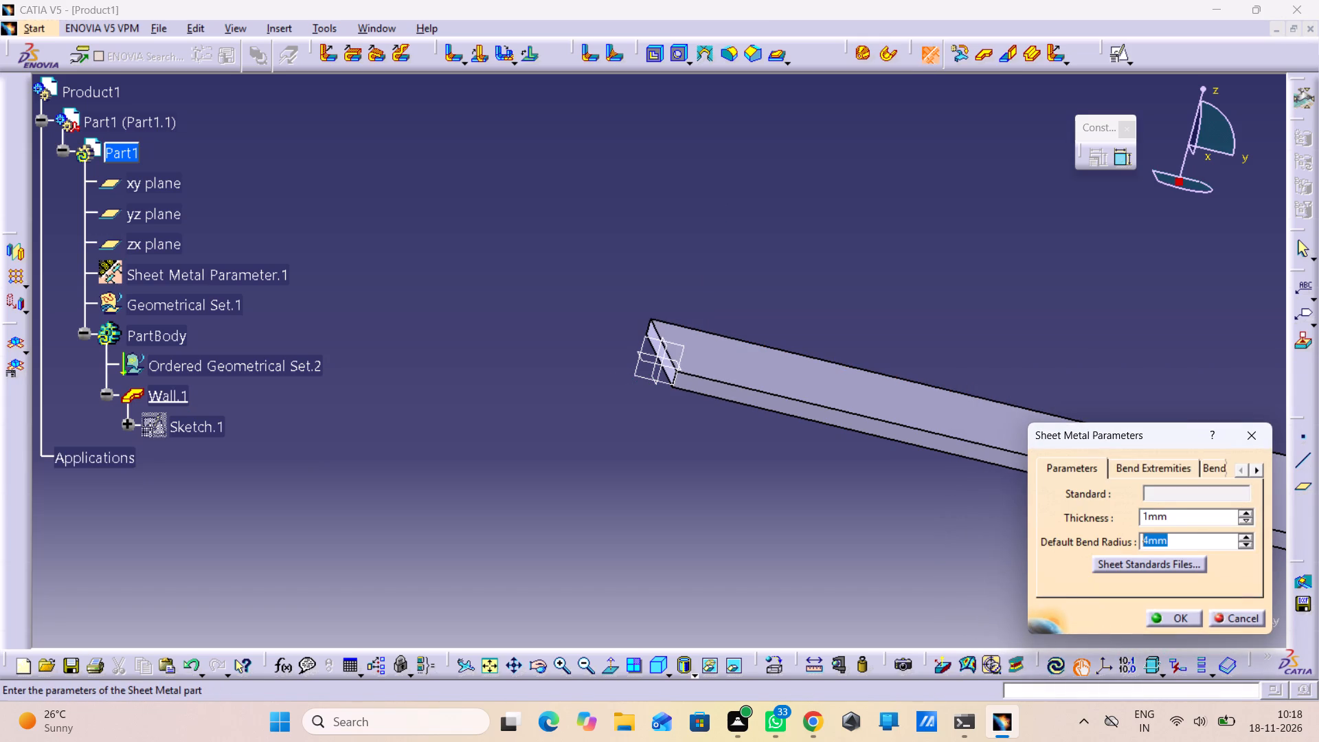
{"action": "key", "text": "2"}
{"action": "left_click", "coordinate": [1187, 616]}
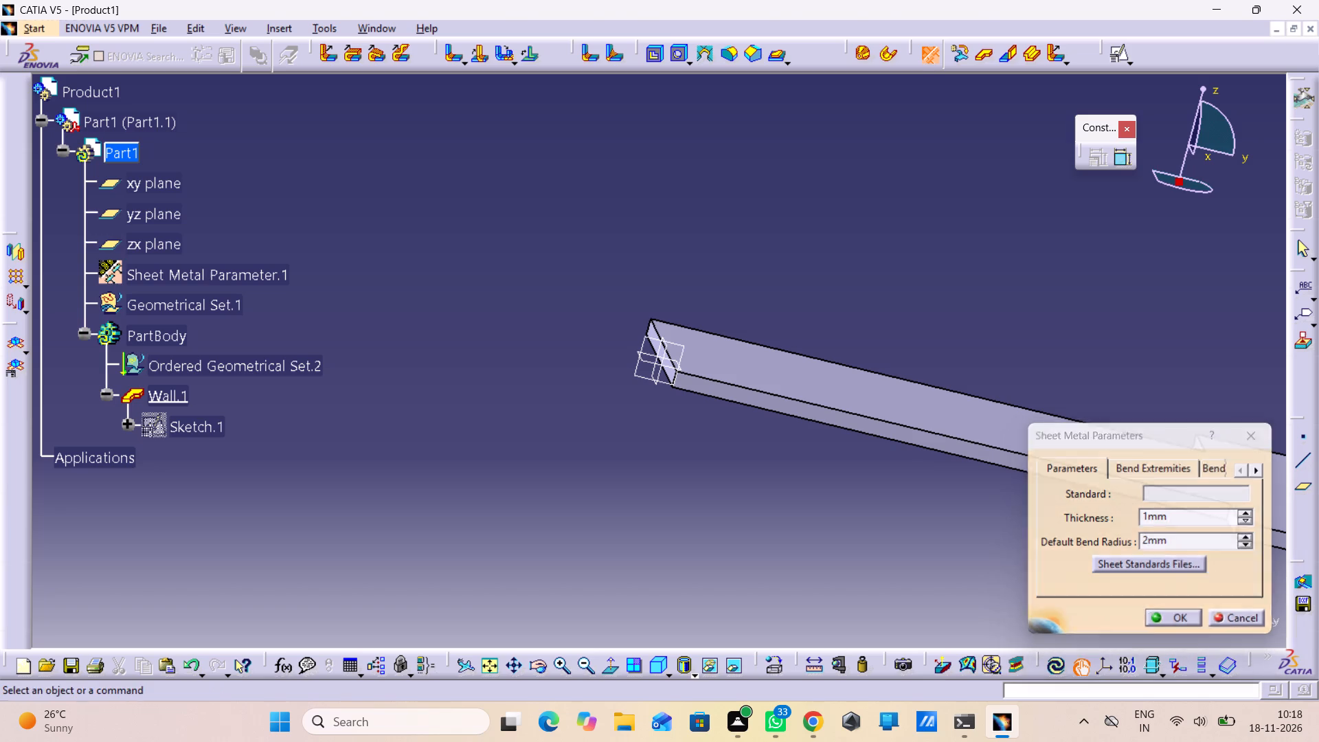
{"action": "left_click", "coordinate": [940, 194]}
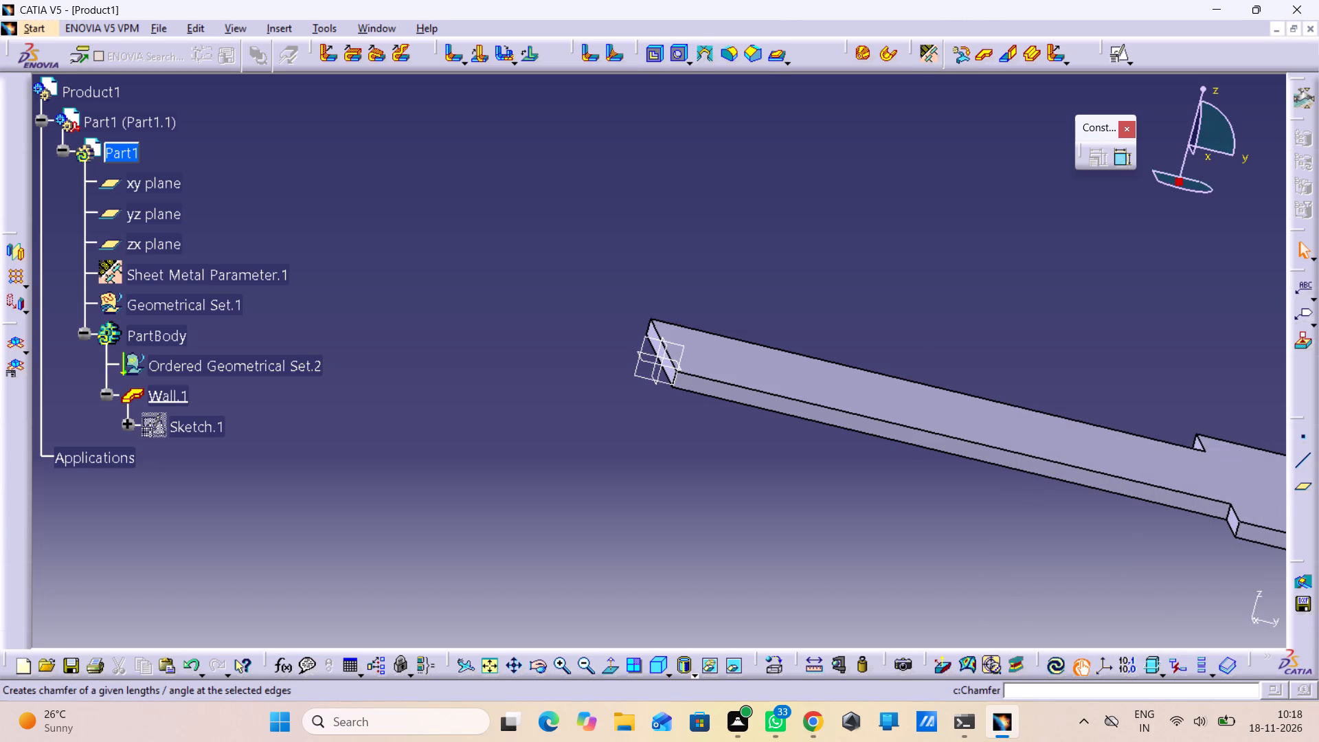
Add a Wall On Edge with bend along the edge of the base wall's narrow end, 10 mm high at 90 degrees.
{"action": "left_click", "coordinate": [1004, 58]}
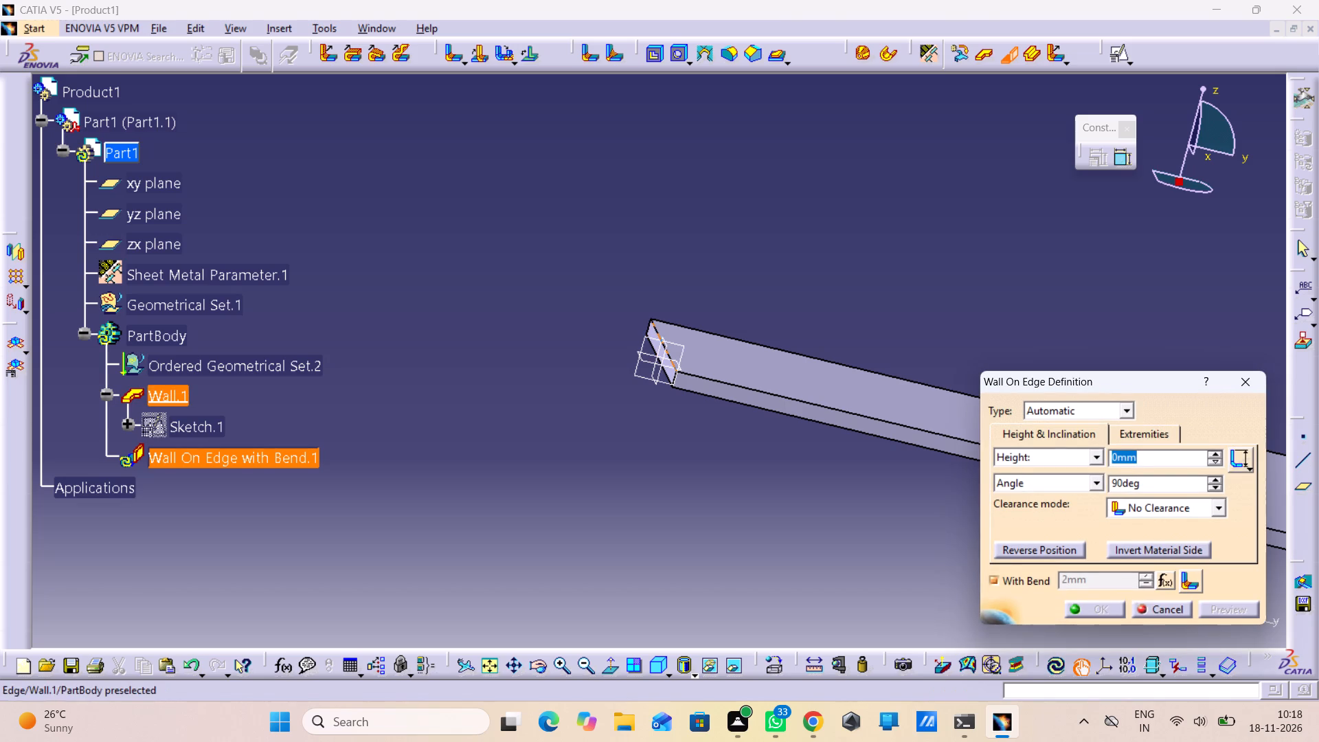
{"action": "left_click", "coordinate": [657, 327]}
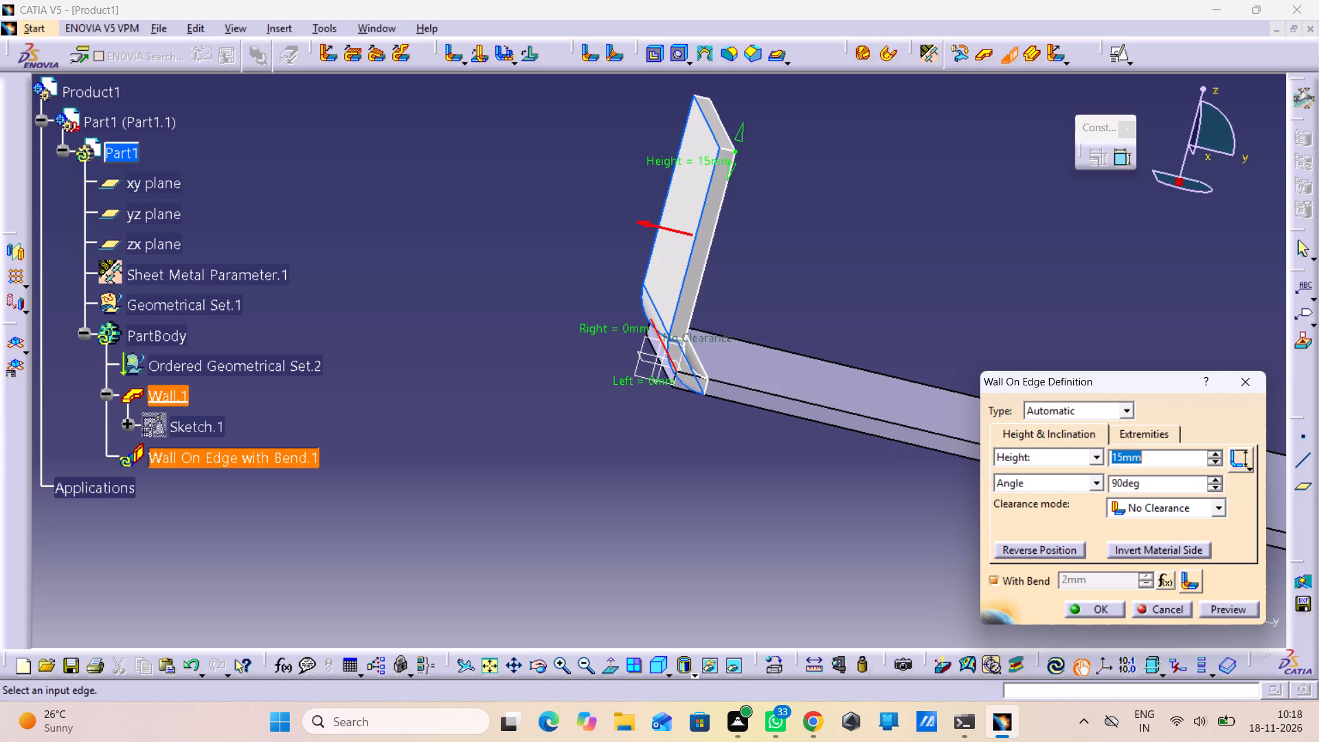
{"action": "middle_click_drag", "start_coordinate": [1081, 540], "coordinate": [1069, 592]}
{"action": "right_click", "coordinate": [1081, 540]}
{"action": "middle_click_drag", "start_coordinate": [709, 374], "coordinate": [690, 440]}
{"action": "right_click", "coordinate": [709, 374]}
{"action": "middle_click_drag", "start_coordinate": [690, 440], "coordinate": [350, 408]}
{"action": "scroll", "coordinate": [280, 396], "scroll_direction": "down", "scroll_amount": 1}
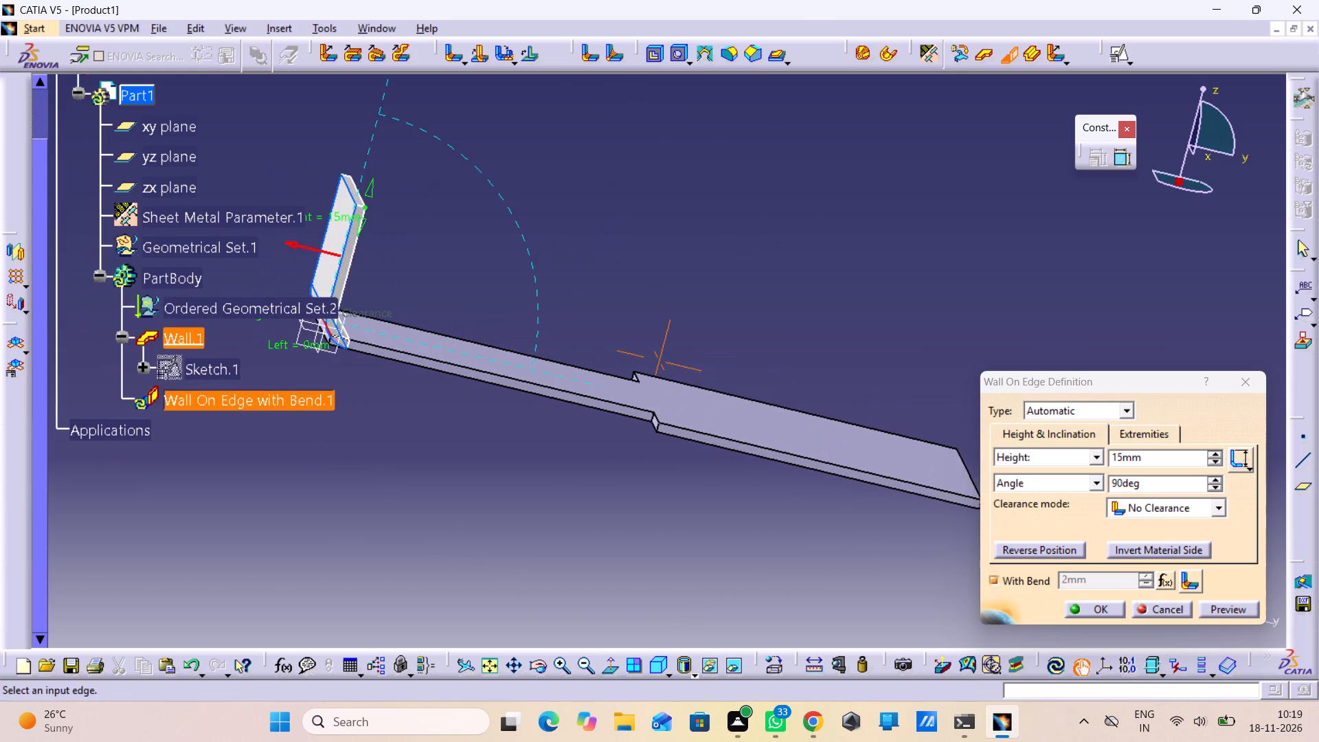
{"action": "middle_click_drag", "start_coordinate": [350, 408], "coordinate": [372, 408]}
{"action": "type", "text": "10"}
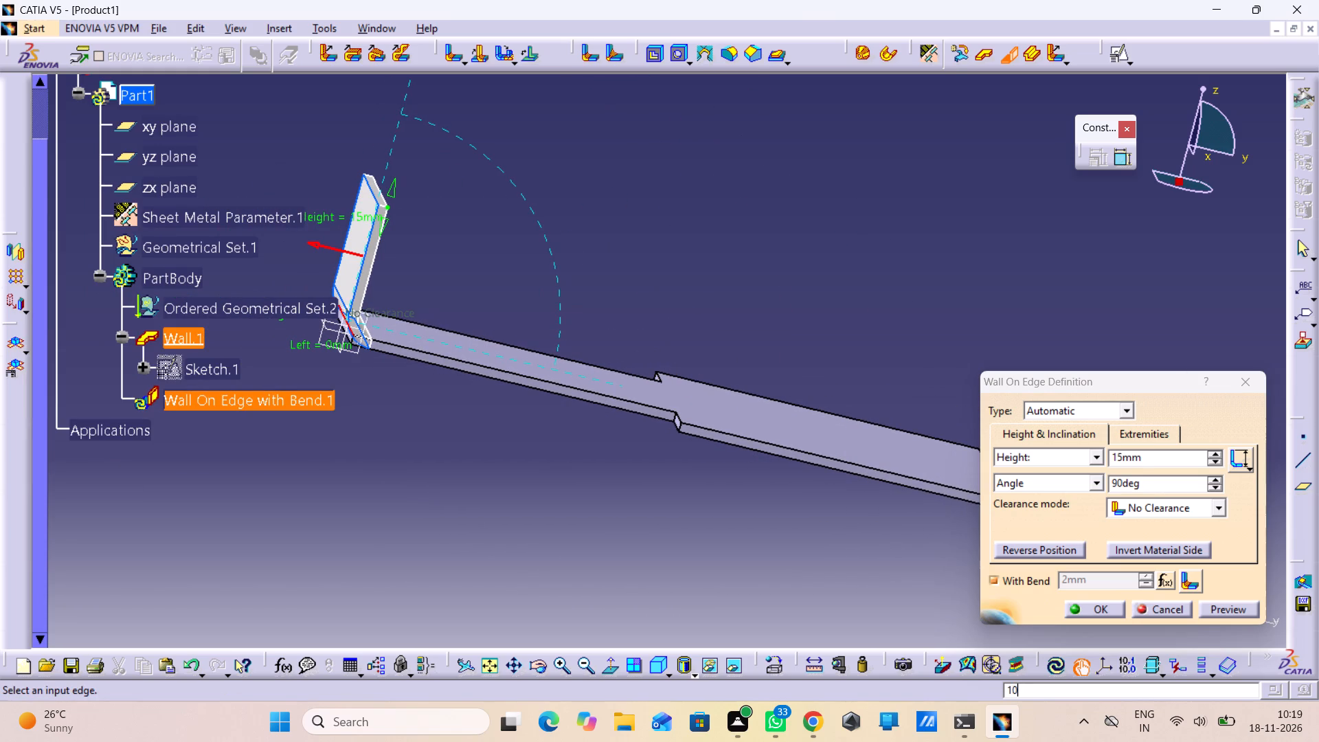
{"action": "left_click_drag", "start_coordinate": [1176, 460], "coordinate": [914, 521]}
{"action": "type", "text": "10"}
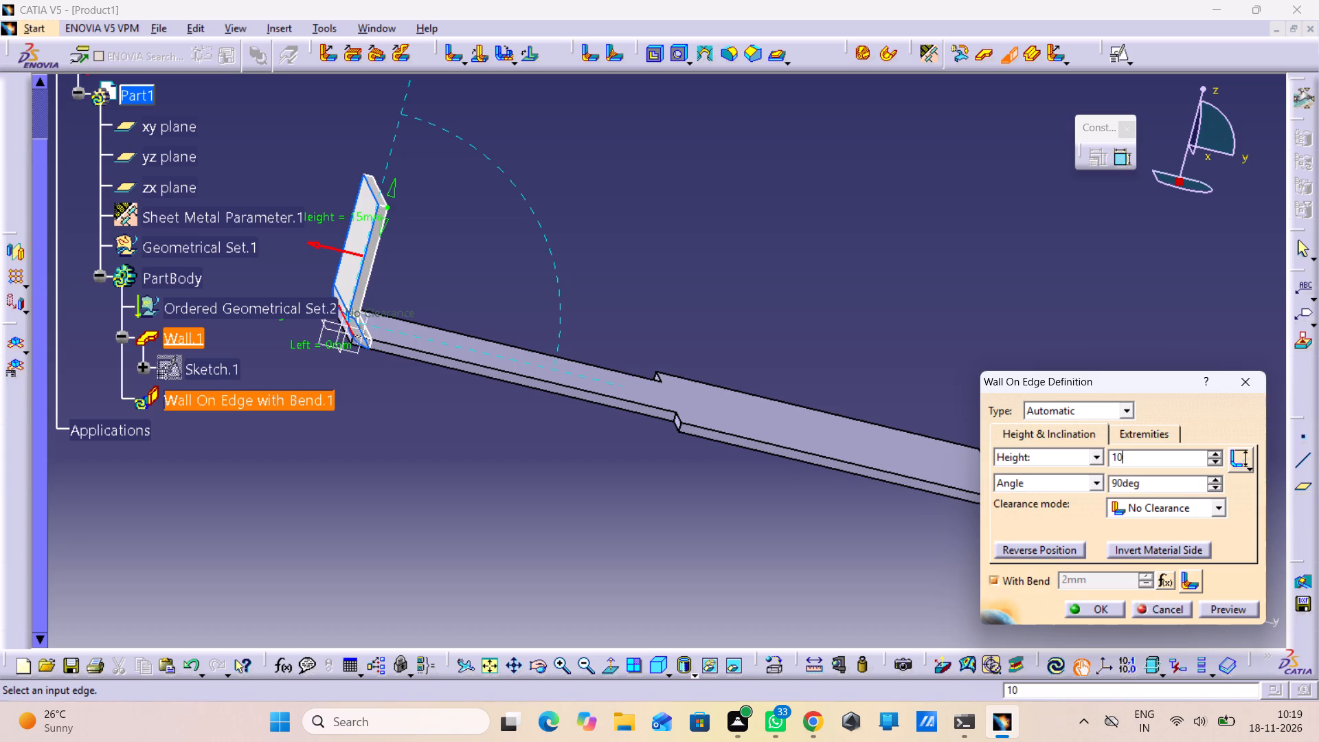
{"action": "left_click", "coordinate": [1236, 605]}
{"action": "left_click", "coordinate": [964, 610]}
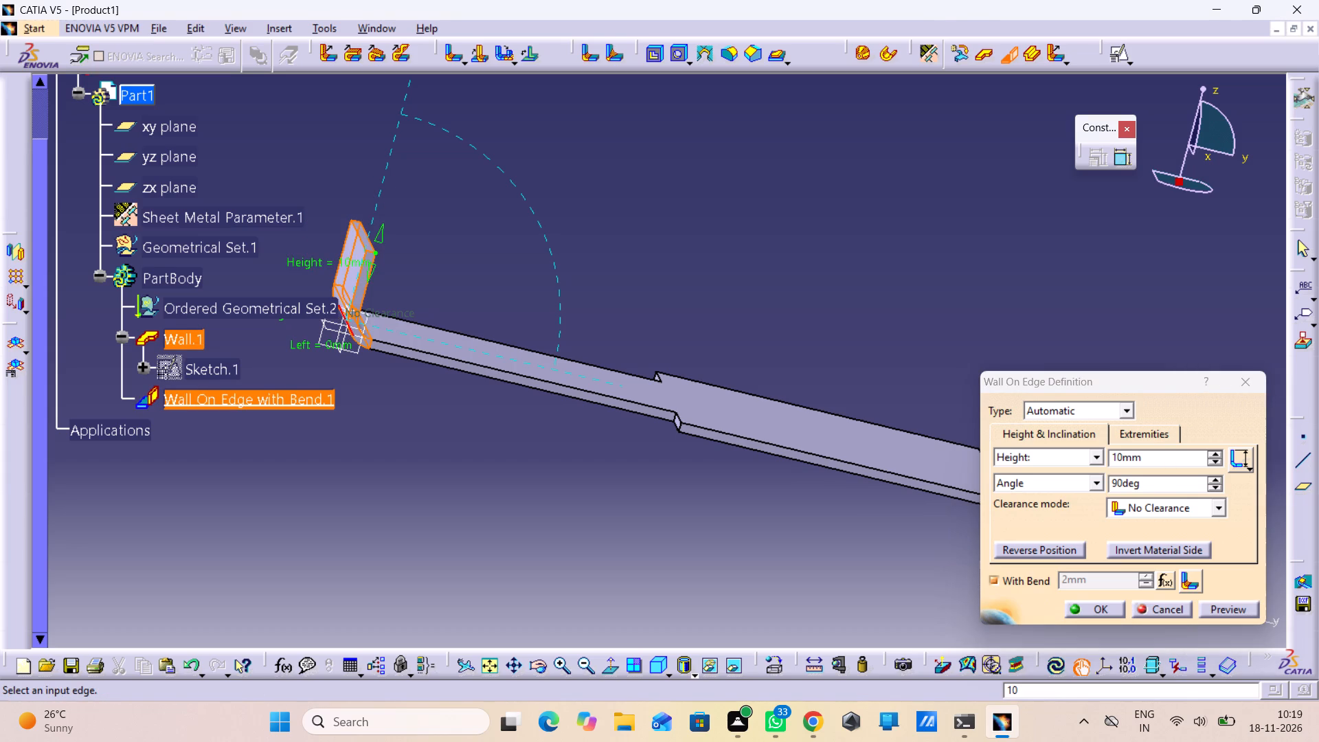
{"action": "left_click", "coordinate": [600, 541]}
{"action": "middle_click_drag", "start_coordinate": [623, 525], "coordinate": [757, 478]}
{"action": "left_click", "coordinate": [1105, 604]}
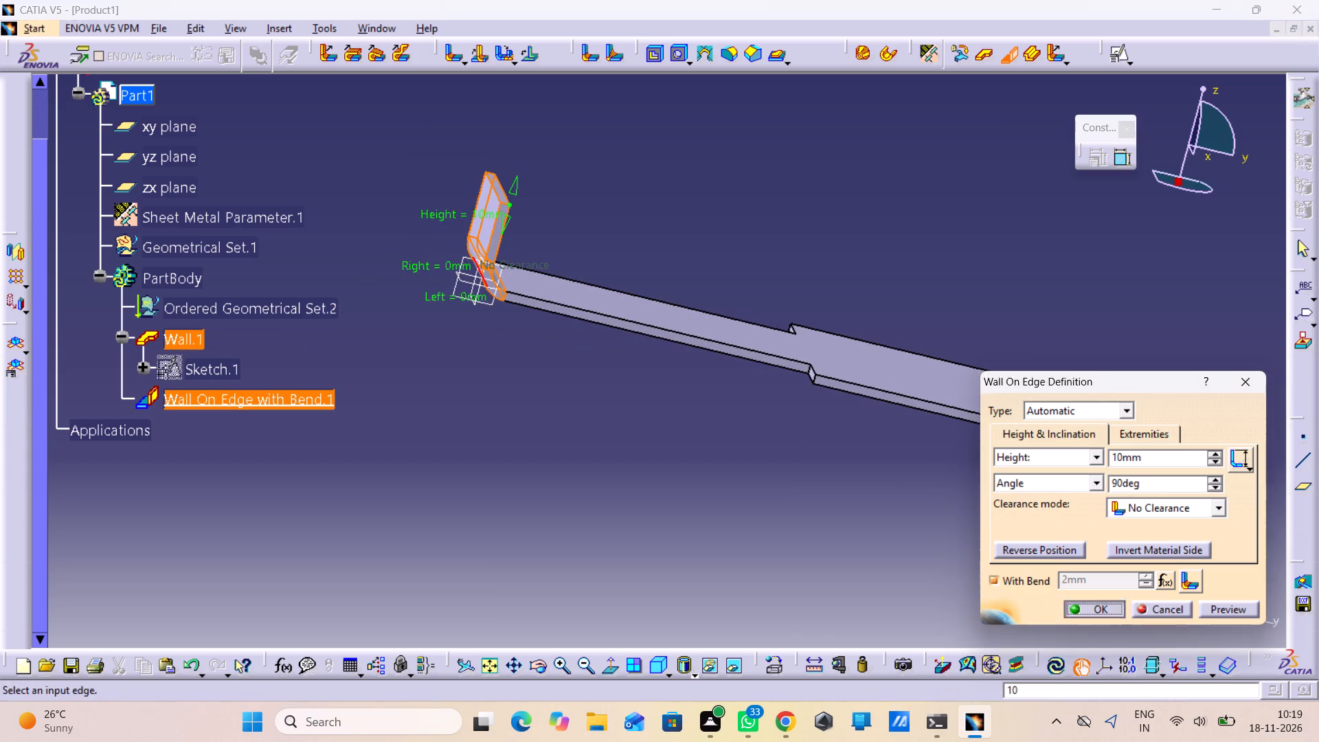
{"action": "left_click", "coordinate": [907, 583]}
Start another Wall On Edge with bend along the outer top edge of the upright end wall.
{"action": "middle_click_drag", "start_coordinate": [894, 561], "coordinate": [787, 535]}
{"action": "right_click_drag", "start_coordinate": [894, 561], "coordinate": [787, 535]}
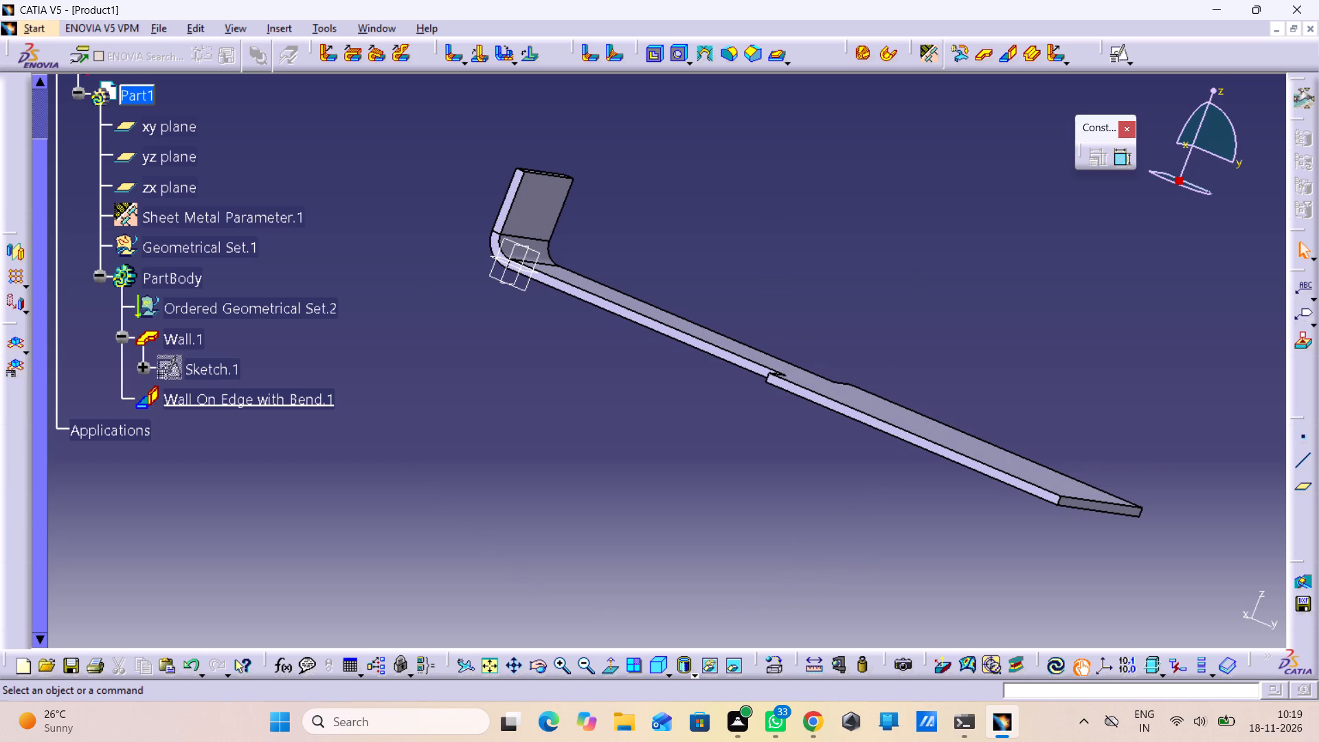
{"action": "middle_click_drag", "start_coordinate": [538, 488], "coordinate": [585, 598]}
{"action": "right_click_drag", "start_coordinate": [537, 488], "coordinate": [585, 598]}
{"action": "left_click", "coordinate": [1006, 54]}
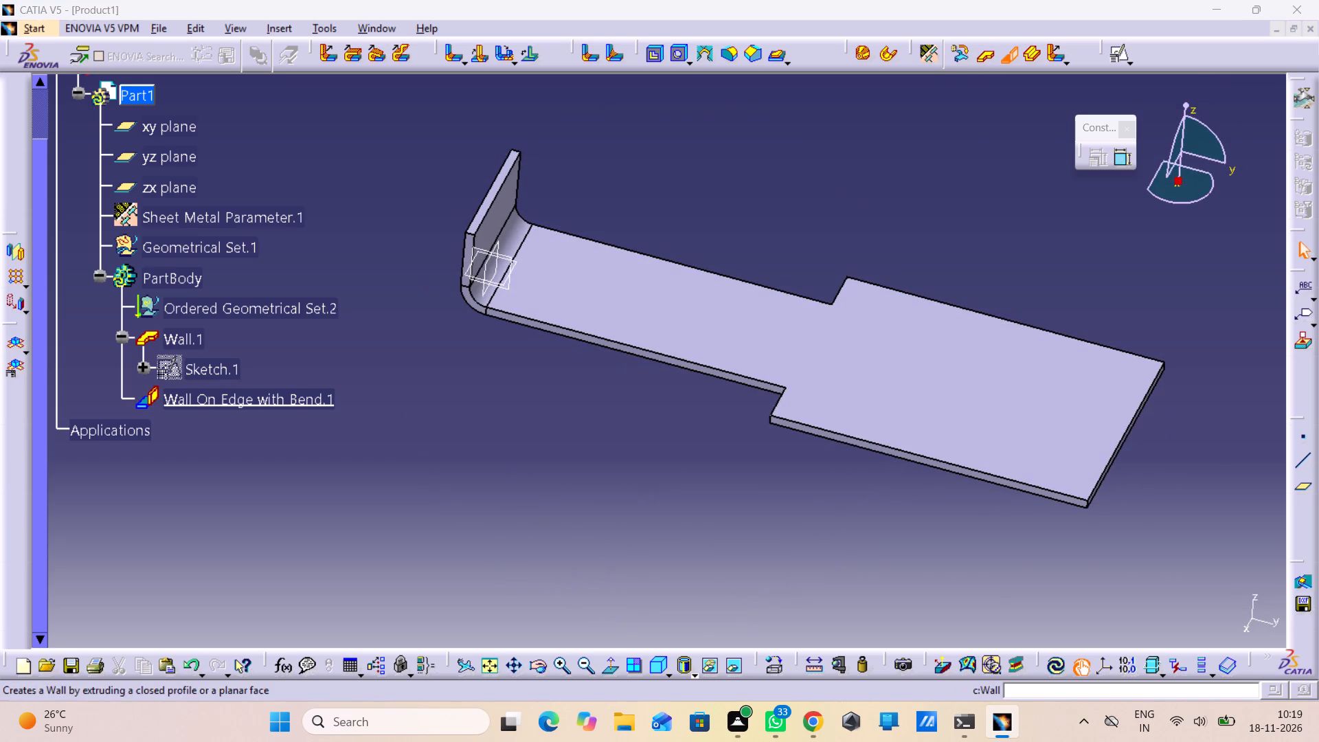
{"action": "left_click", "coordinate": [485, 190]}
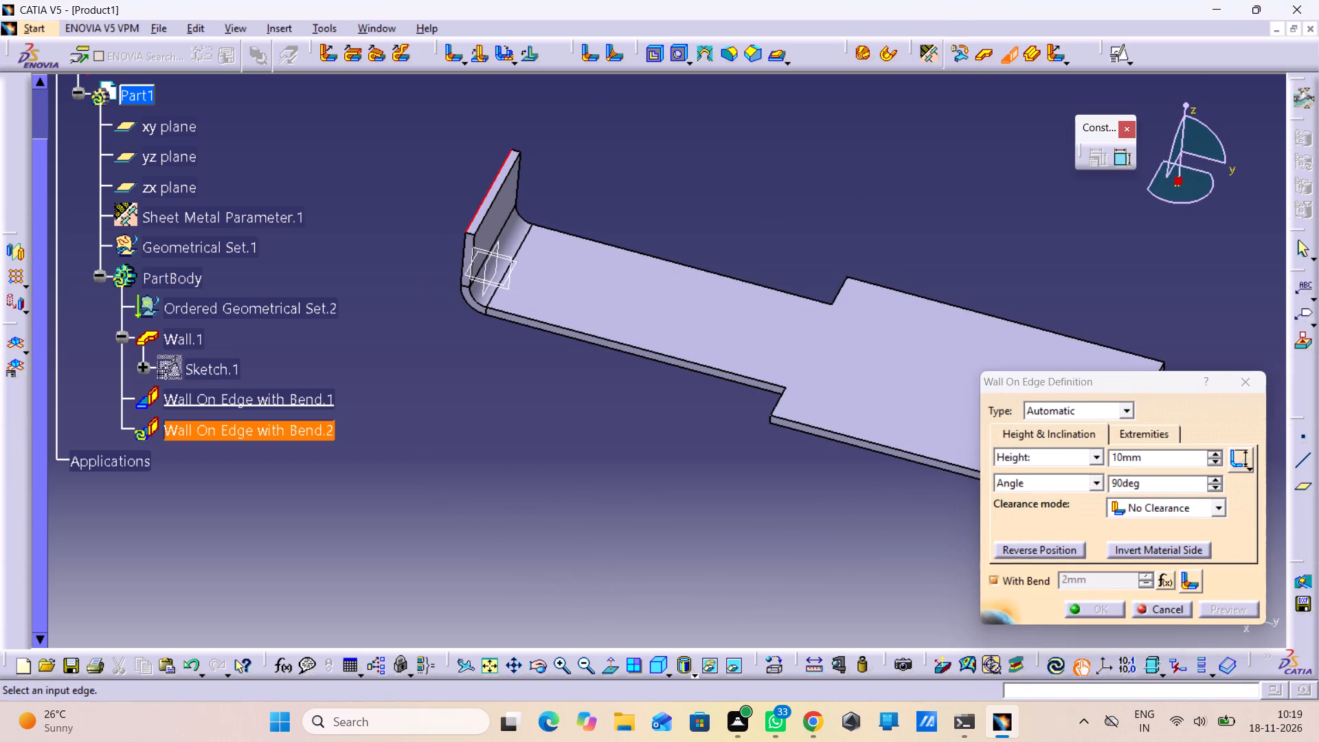
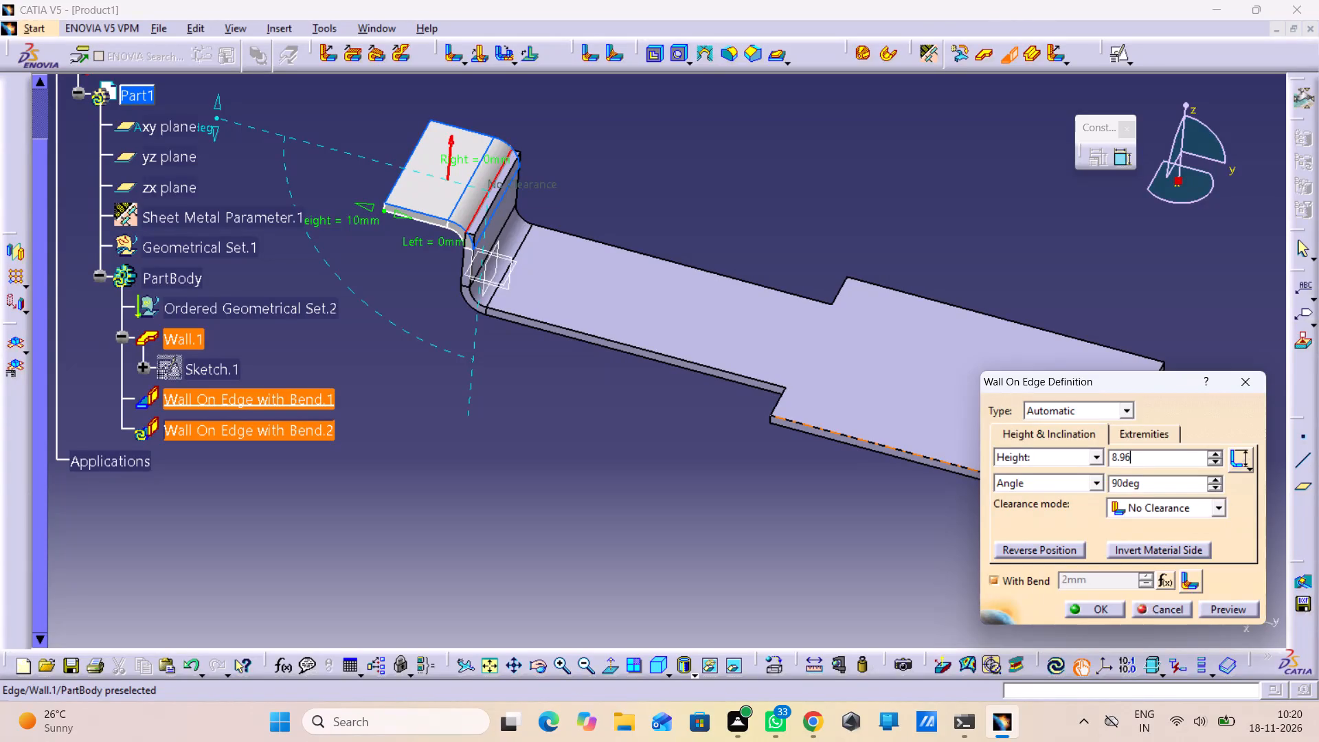
Complete the Wall On Edge with bend on the upright end wall at 8.96 mm high and 90 degrees.
{"action": "key", "text": "Return"}
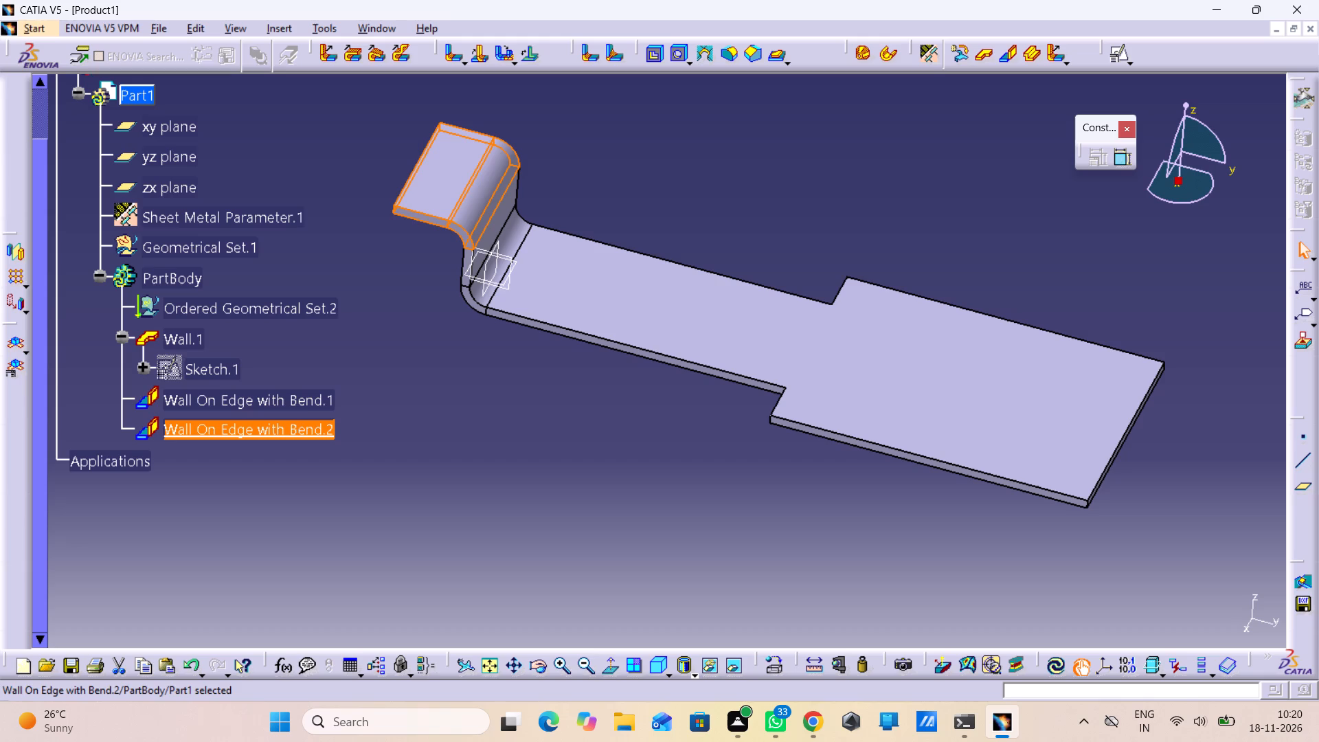
{"action": "left_click", "coordinate": [715, 570]}
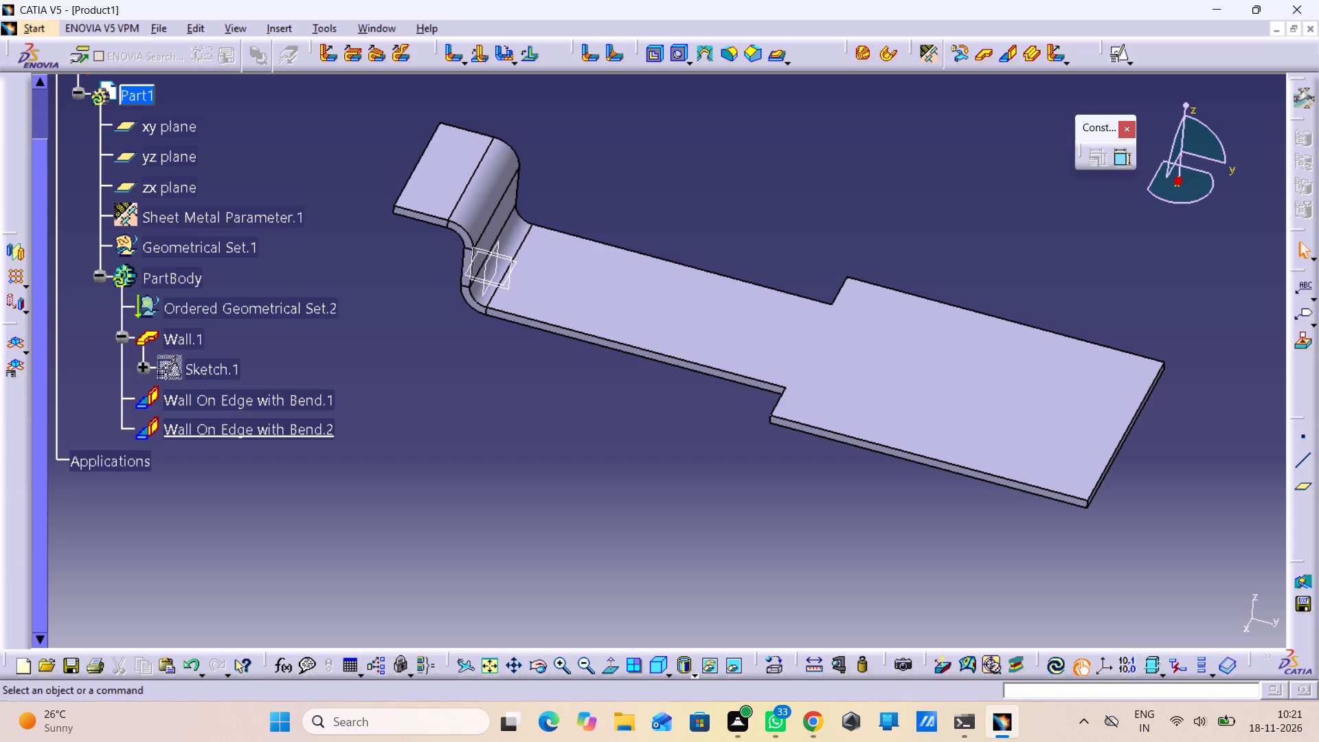
Start a Wall On Edge with bend along the near long side edge of the base wall's wide section, opening its height for editing.
{"action": "middle_click_drag", "start_coordinate": [1018, 532], "coordinate": [910, 466]}
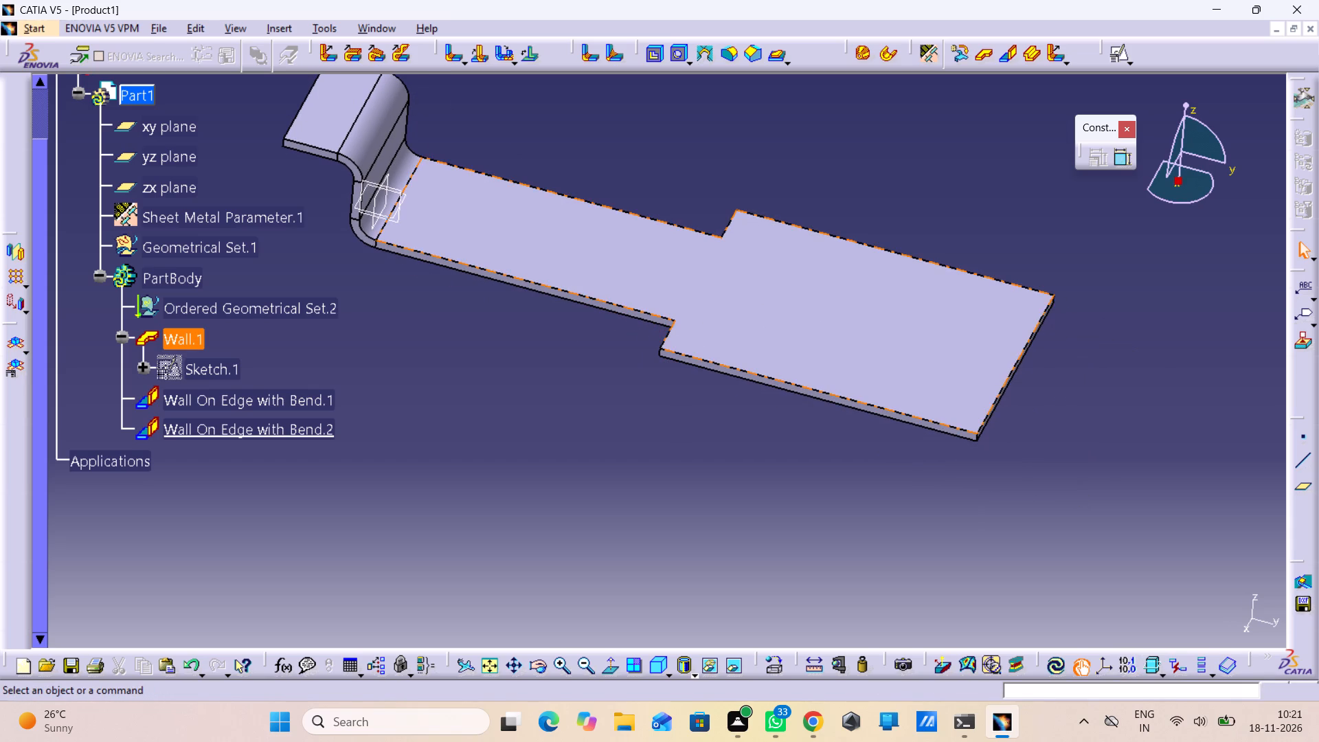
{"action": "left_click", "coordinate": [1015, 58]}
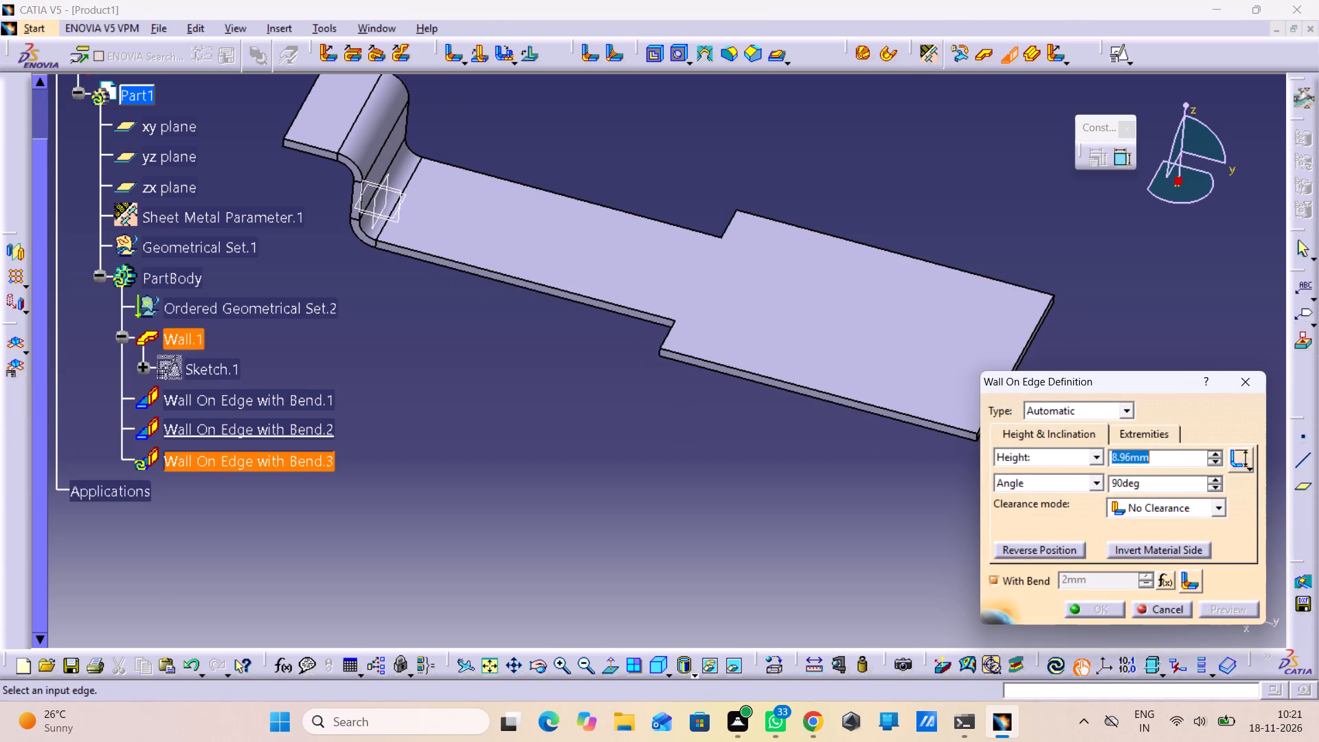
{"action": "left_click", "coordinate": [859, 403]}
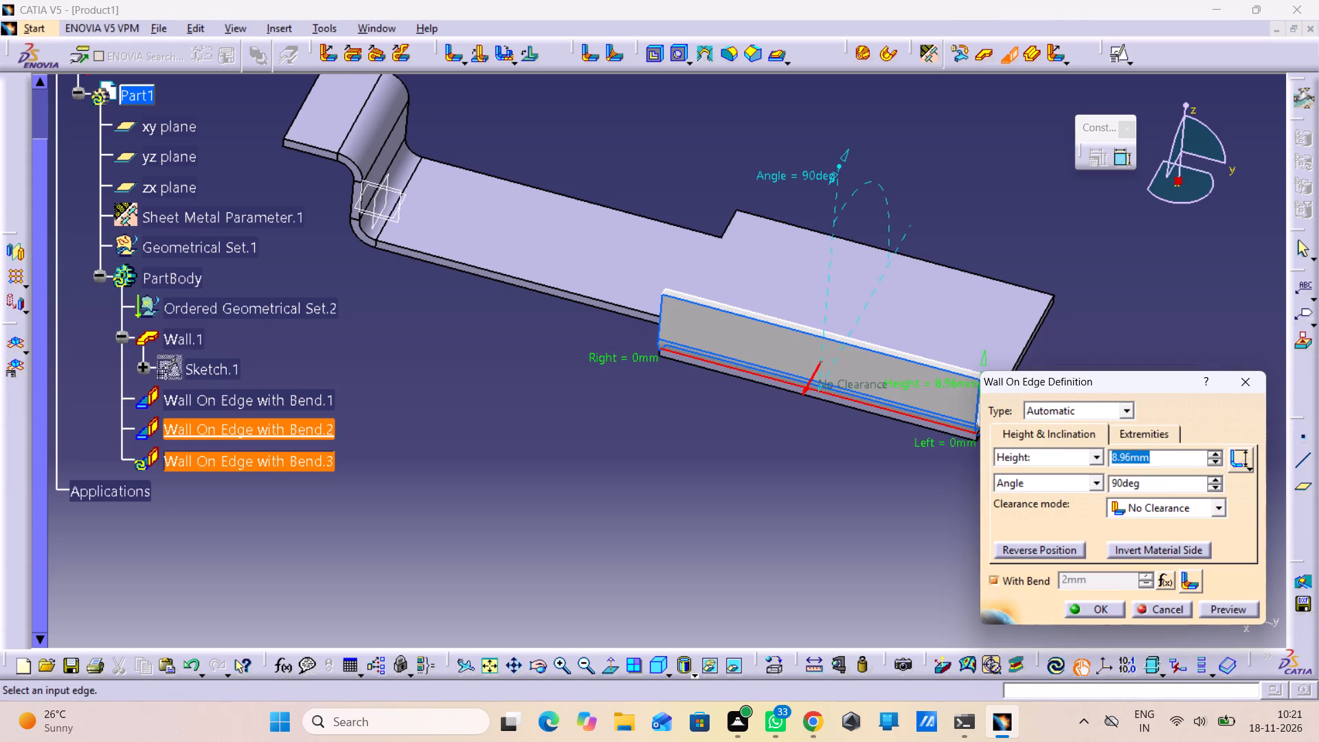
{"action": "middle_click_drag", "start_coordinate": [918, 478], "coordinate": [793, 434]}
{"action": "right_click_drag", "start_coordinate": [918, 478], "coordinate": [793, 434]}
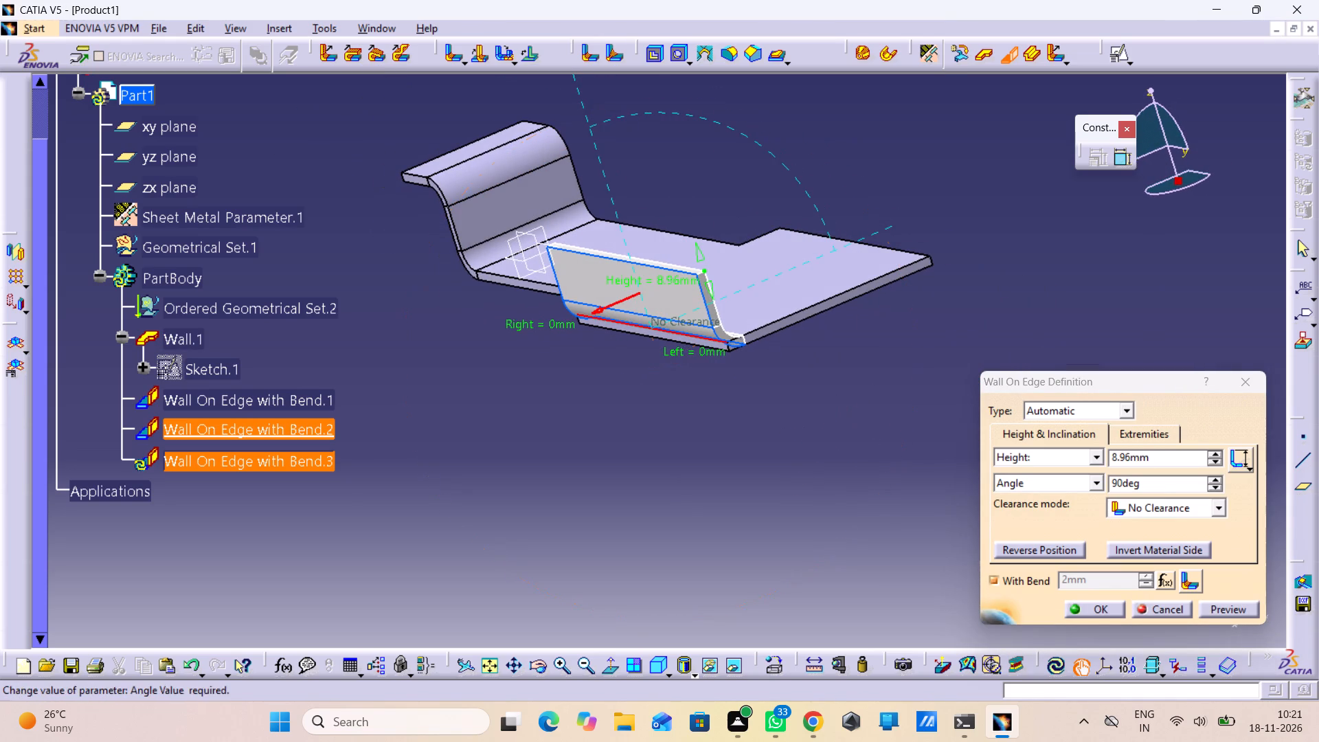
{"action": "left_click_drag", "start_coordinate": [1160, 461], "coordinate": [1015, 461]}
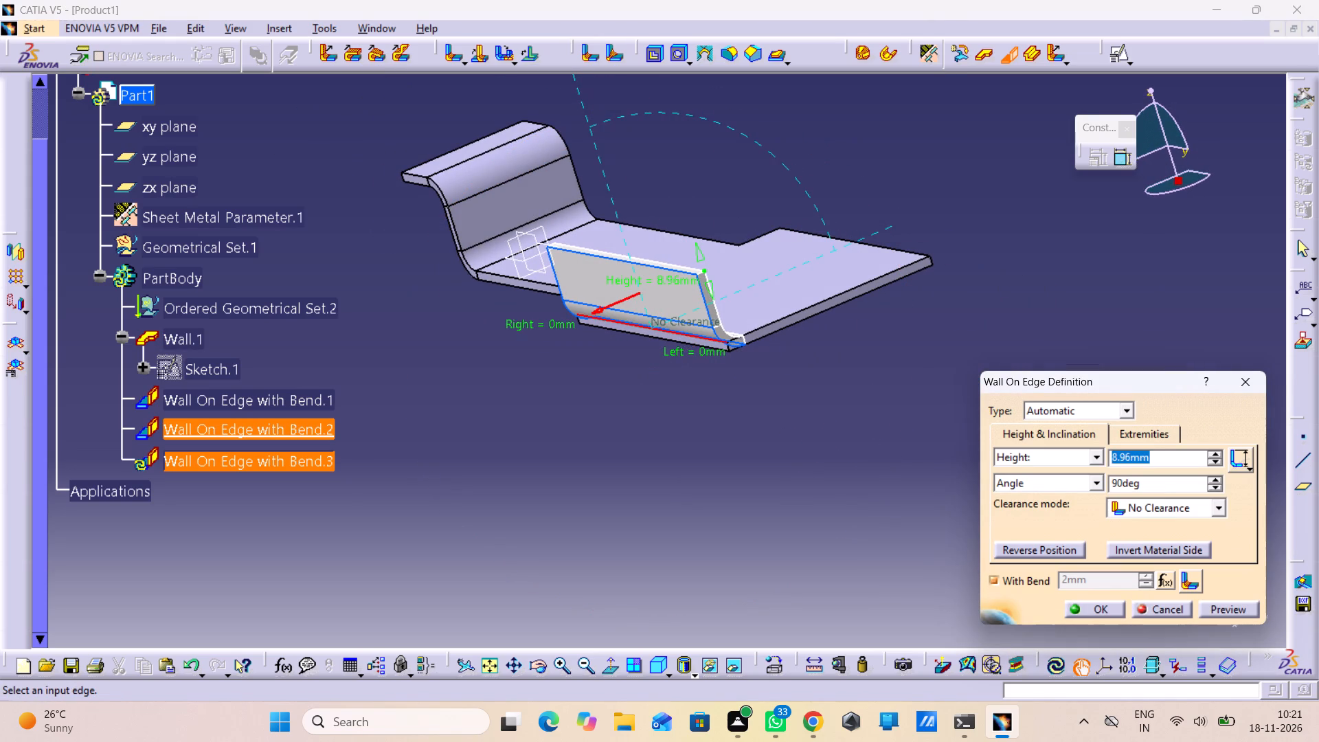
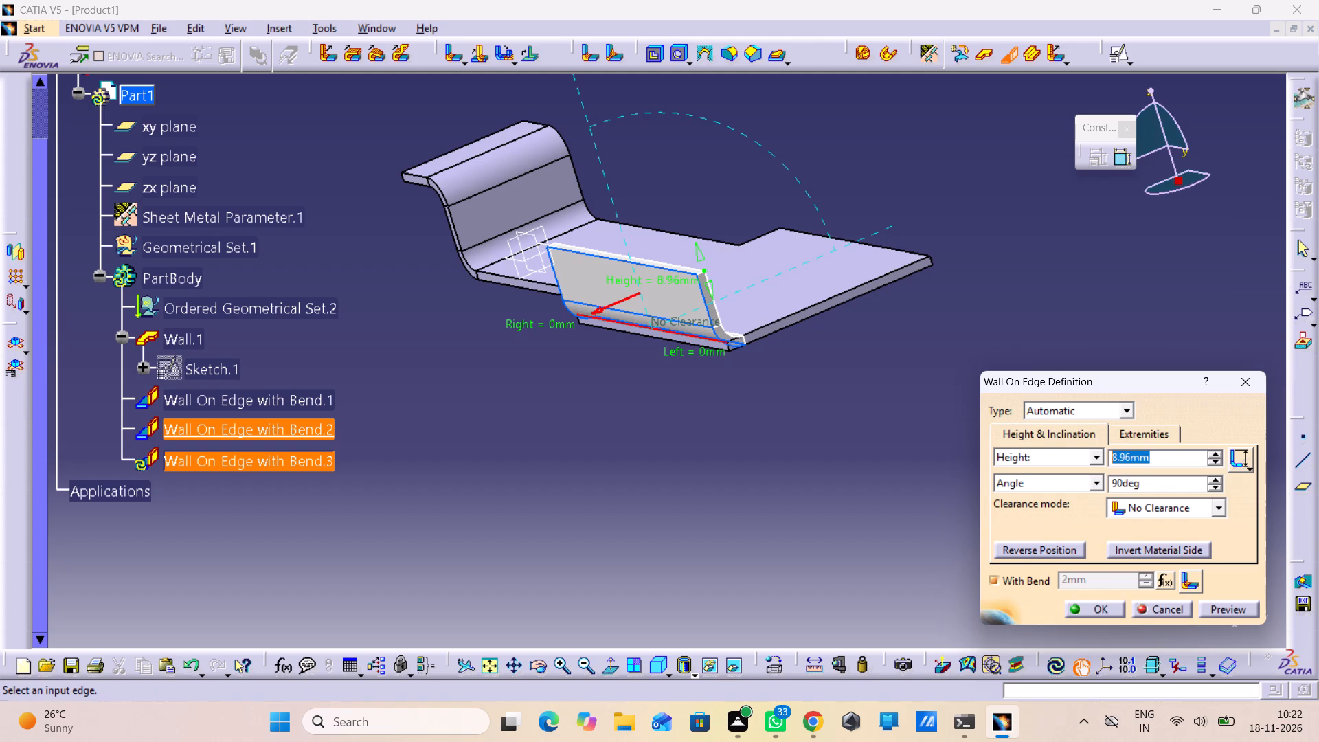
Complete the Wall On Edge with bend on the base wall's near long side edge at 28.93 mm high.
{"action": "type", "text": "28."}
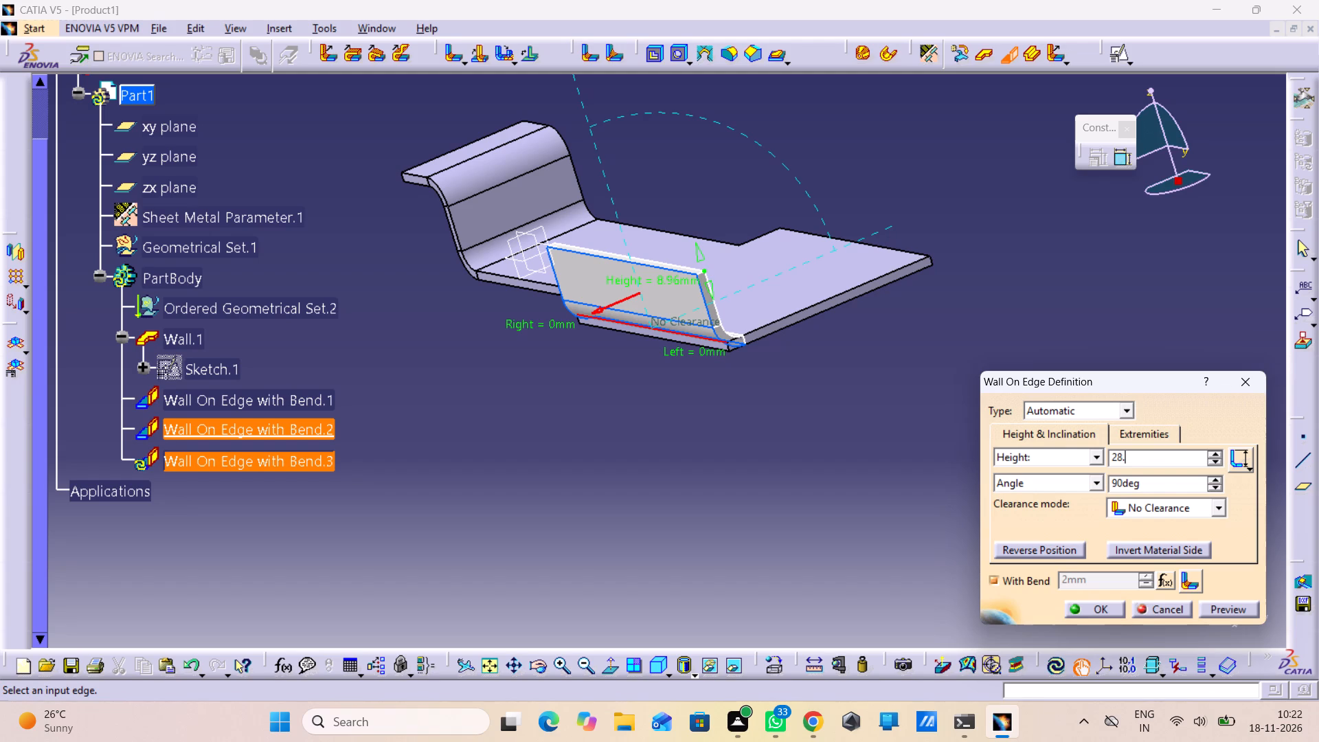
{"action": "type", "text": "93"}
{"action": "left_click", "coordinate": [1104, 609]}
{"action": "left_click", "coordinate": [1025, 558]}
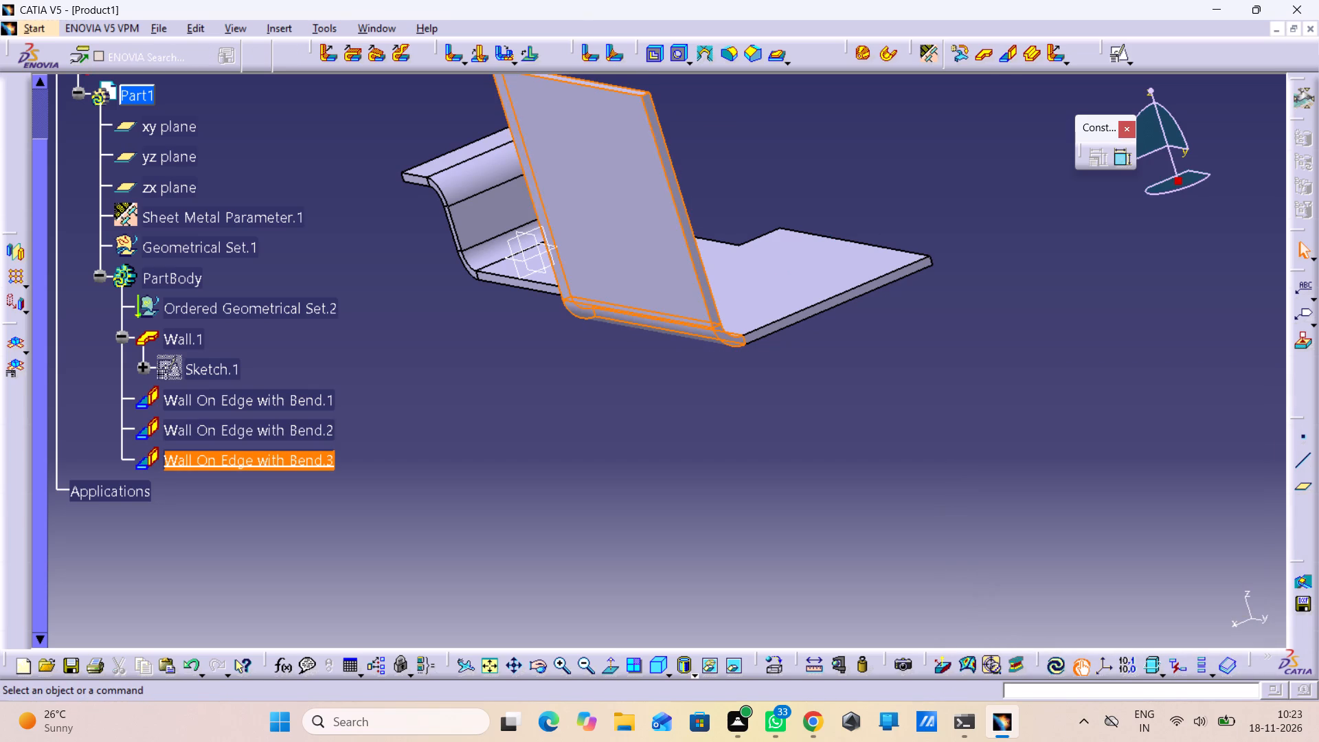
Add a Wall On Edge with bend along the top edge of the tall side wall, 8.96 mm high at 90 degrees.
{"action": "middle_click_drag", "start_coordinate": [1024, 557], "coordinate": [1090, 686]}
{"action": "scroll", "coordinate": [1024, 557], "scroll_direction": "down", "scroll_amount": 1}
{"action": "left_click", "coordinate": [1004, 56]}
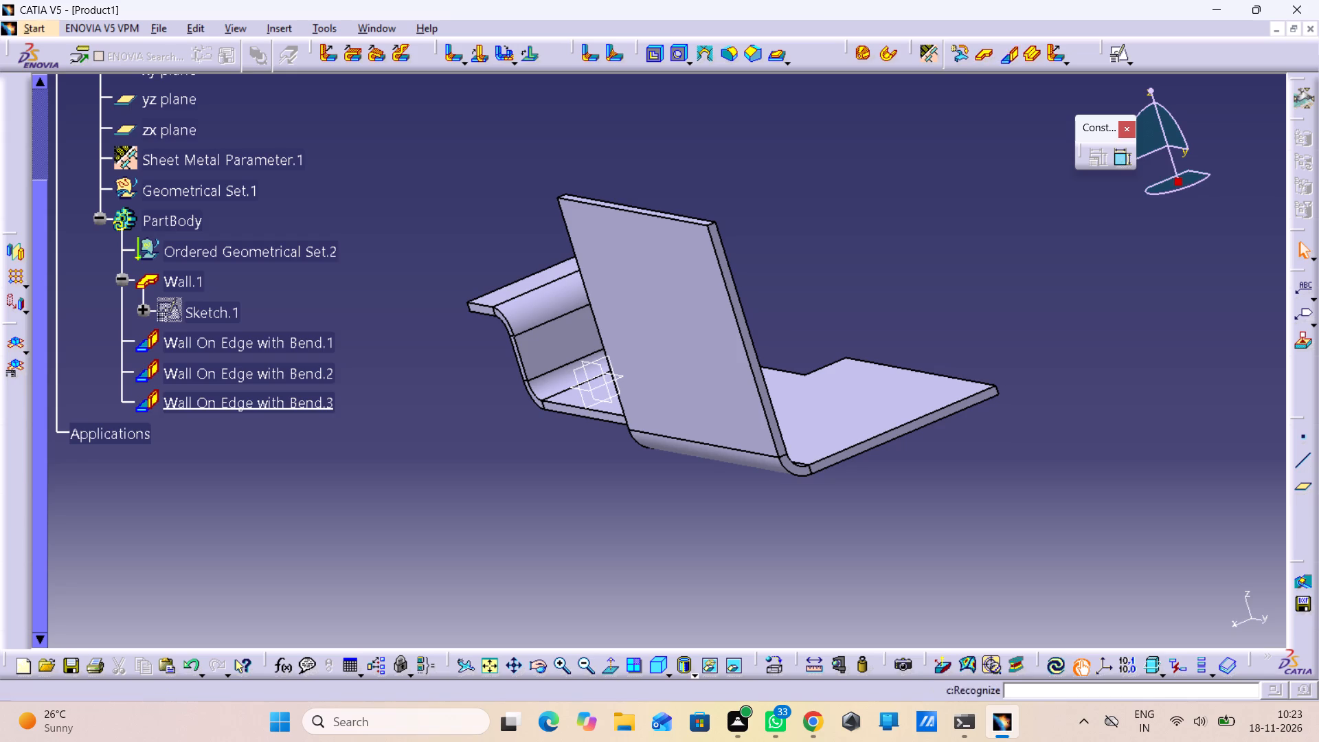
{"action": "left_click", "coordinate": [655, 216]}
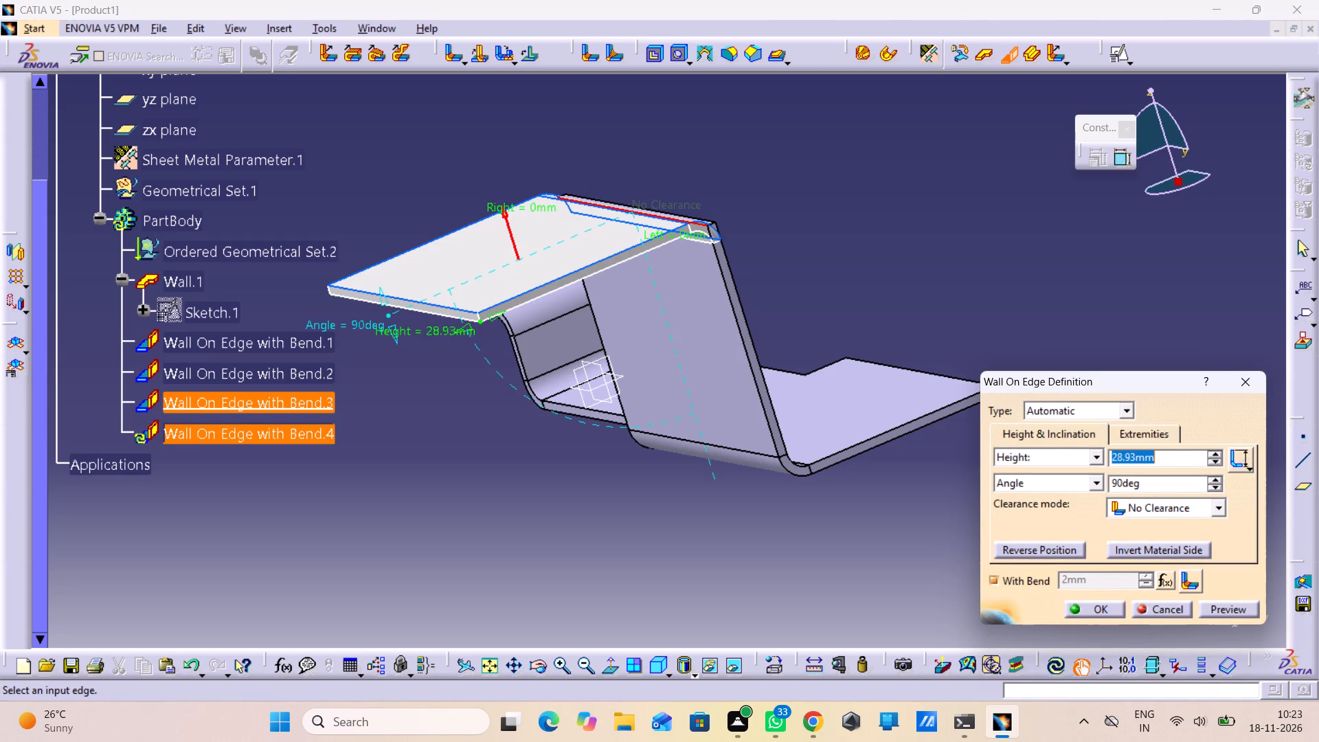
{"action": "key", "text": "8"}
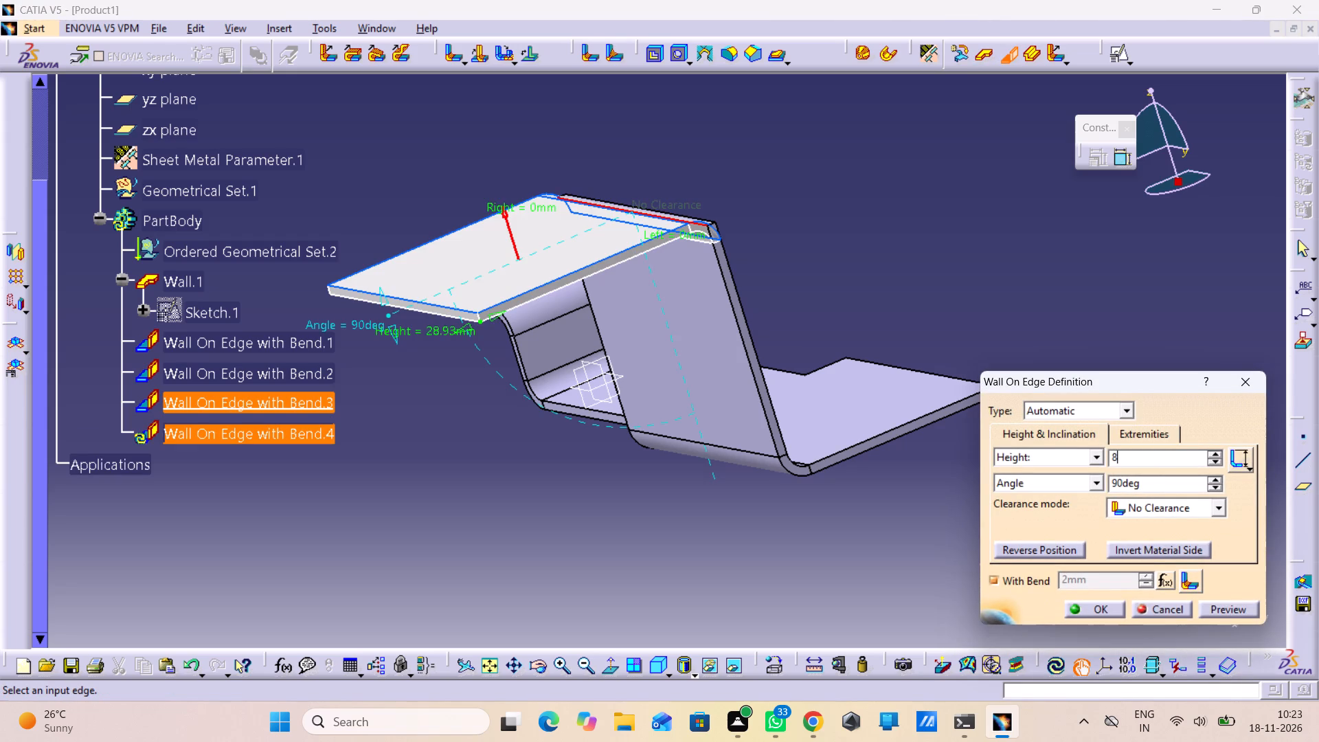
{"action": "key", "text": "period"}
{"action": "type", "text": "96"}
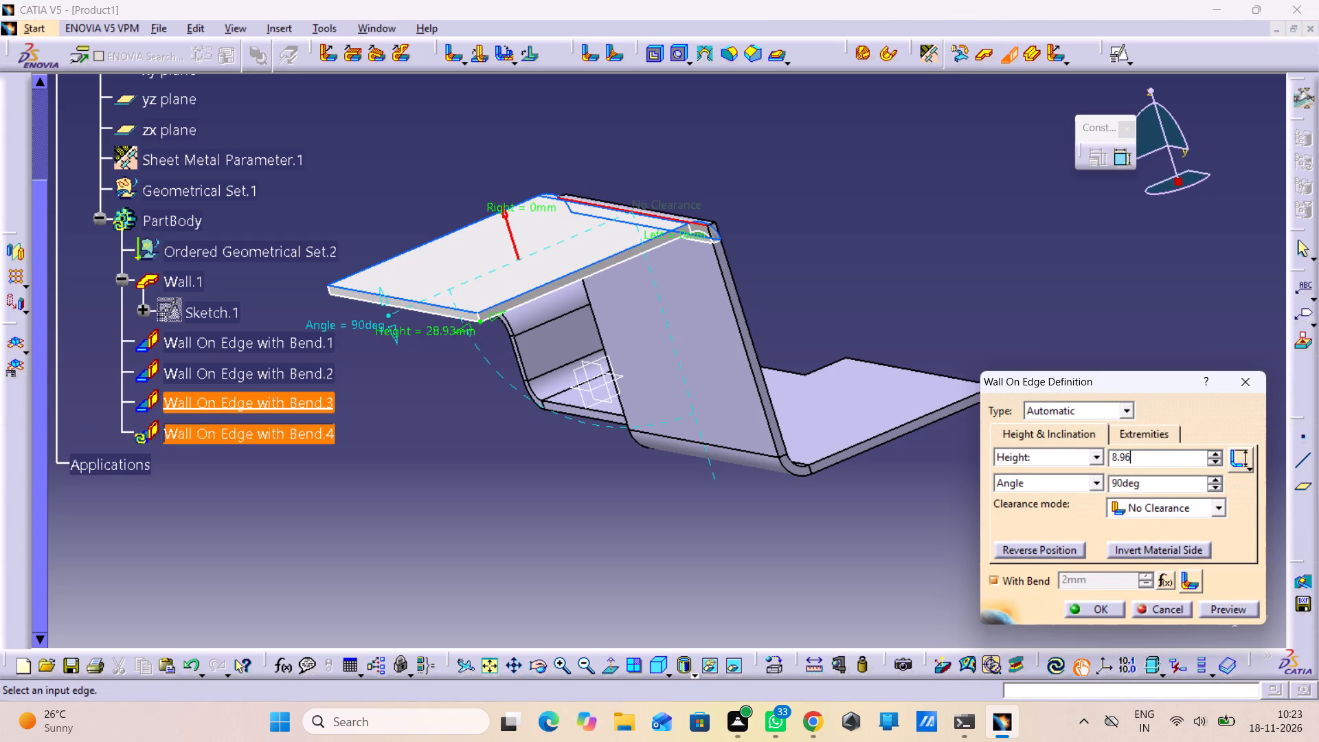
{"action": "key", "text": "Return"}
{"action": "left_click", "coordinate": [1099, 537]}
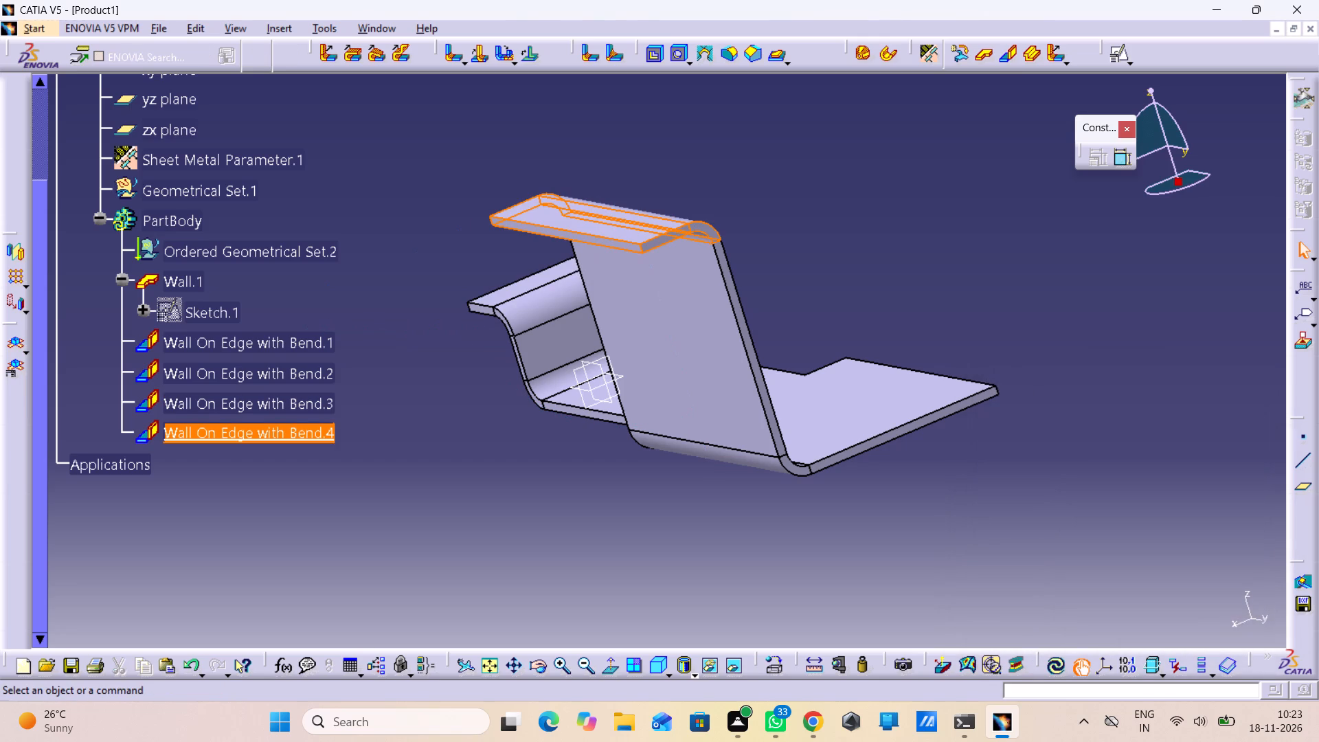
Add a Wall On Edge with bend on the short end edge of the base wall's wide section, 28.93 mm high at 90 degrees.
{"action": "middle_click_drag", "start_coordinate": [946, 493], "coordinate": [941, 511]}
{"action": "right_click", "coordinate": [946, 493]}
{"action": "middle_click_drag", "start_coordinate": [662, 465], "coordinate": [604, 470]}
{"action": "right_click_drag", "start_coordinate": [662, 465], "coordinate": [604, 470]}
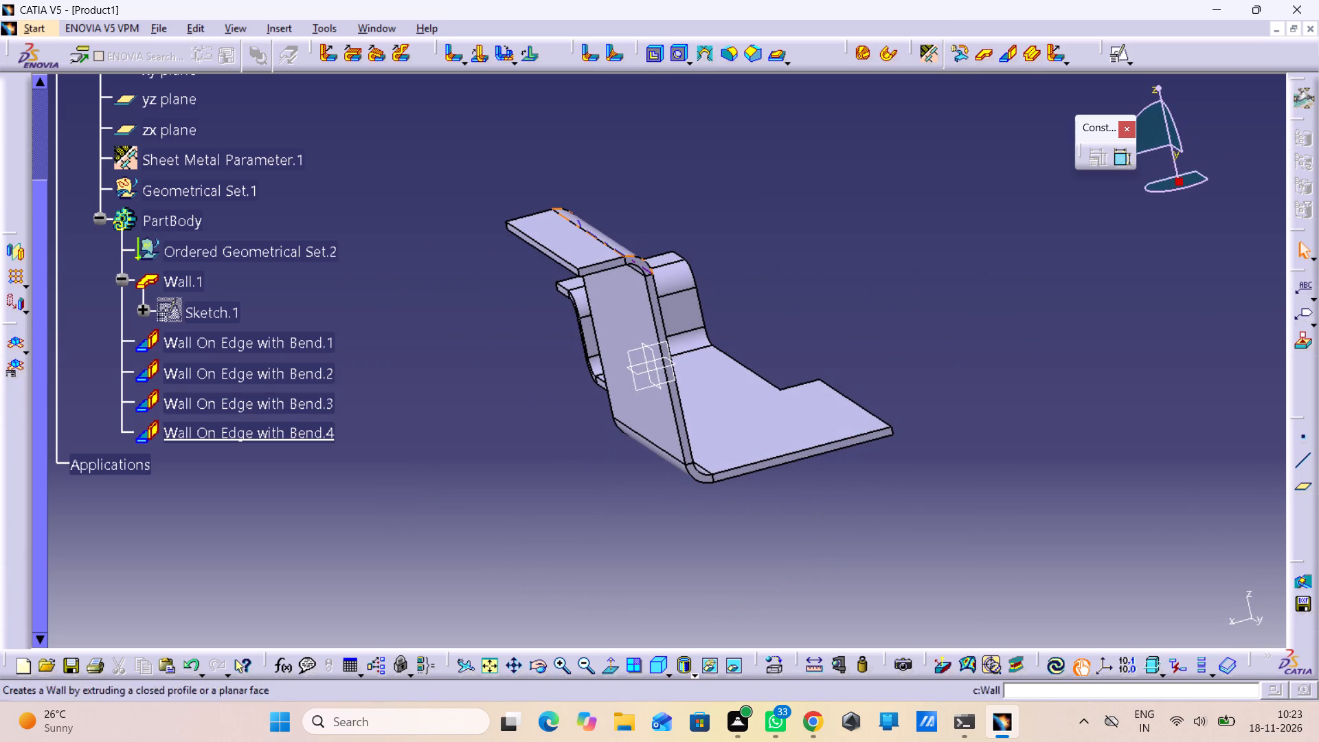
{"action": "left_click", "coordinate": [1007, 52]}
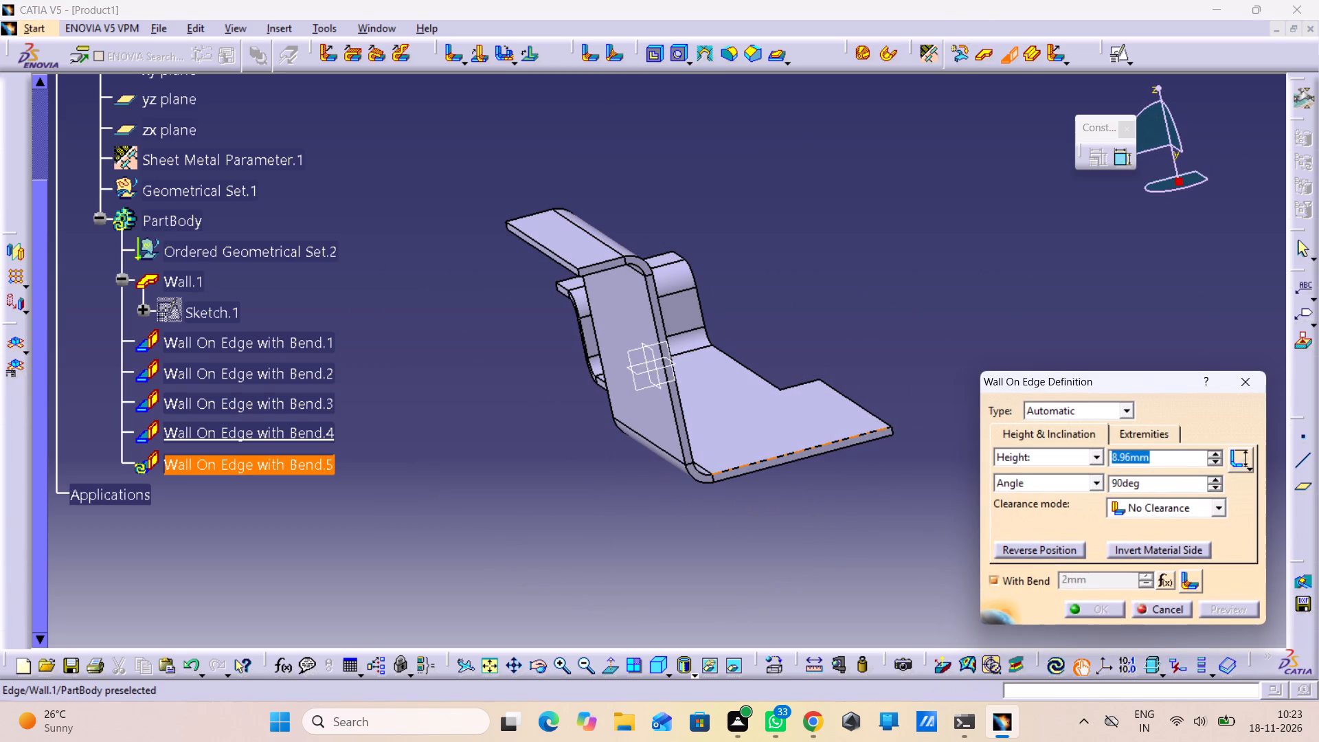
{"action": "left_click", "coordinate": [767, 458]}
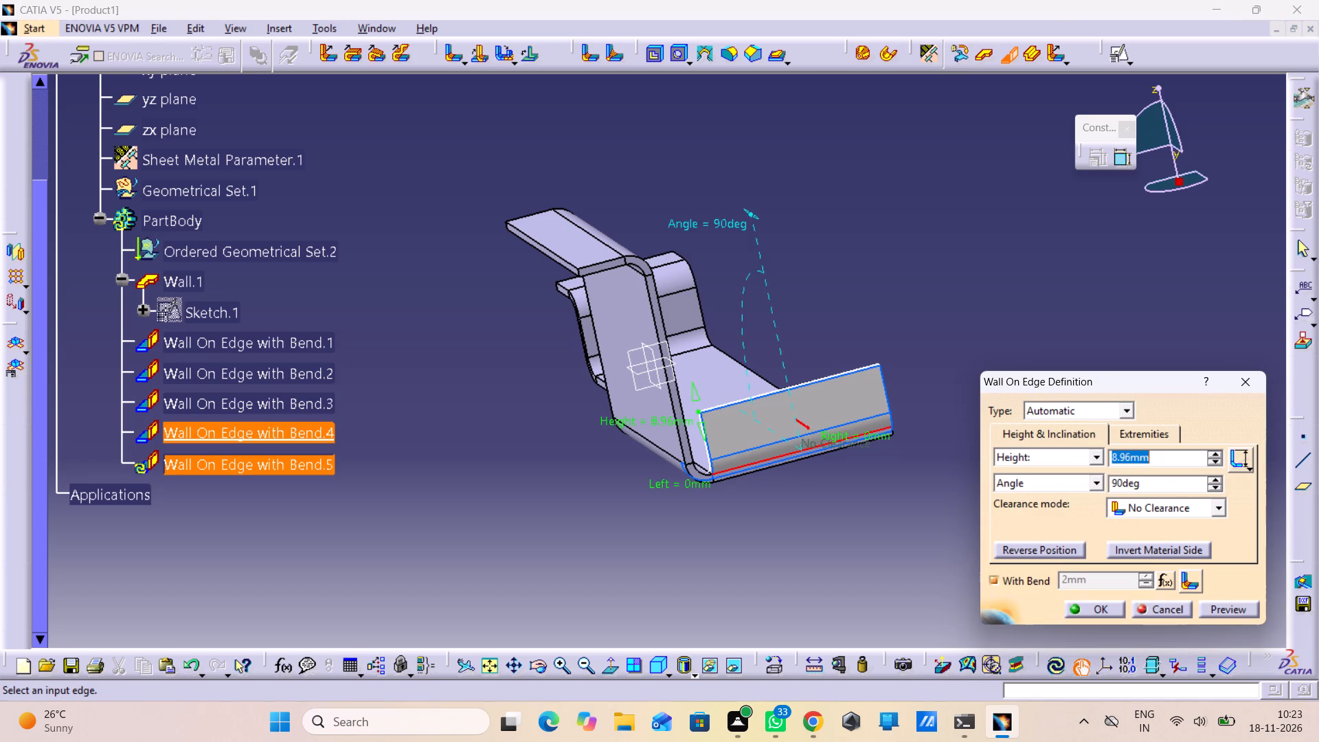
{"action": "middle_click_drag", "start_coordinate": [816, 469], "coordinate": [984, 522]}
{"action": "right_click_drag", "start_coordinate": [815, 469], "coordinate": [984, 522]}
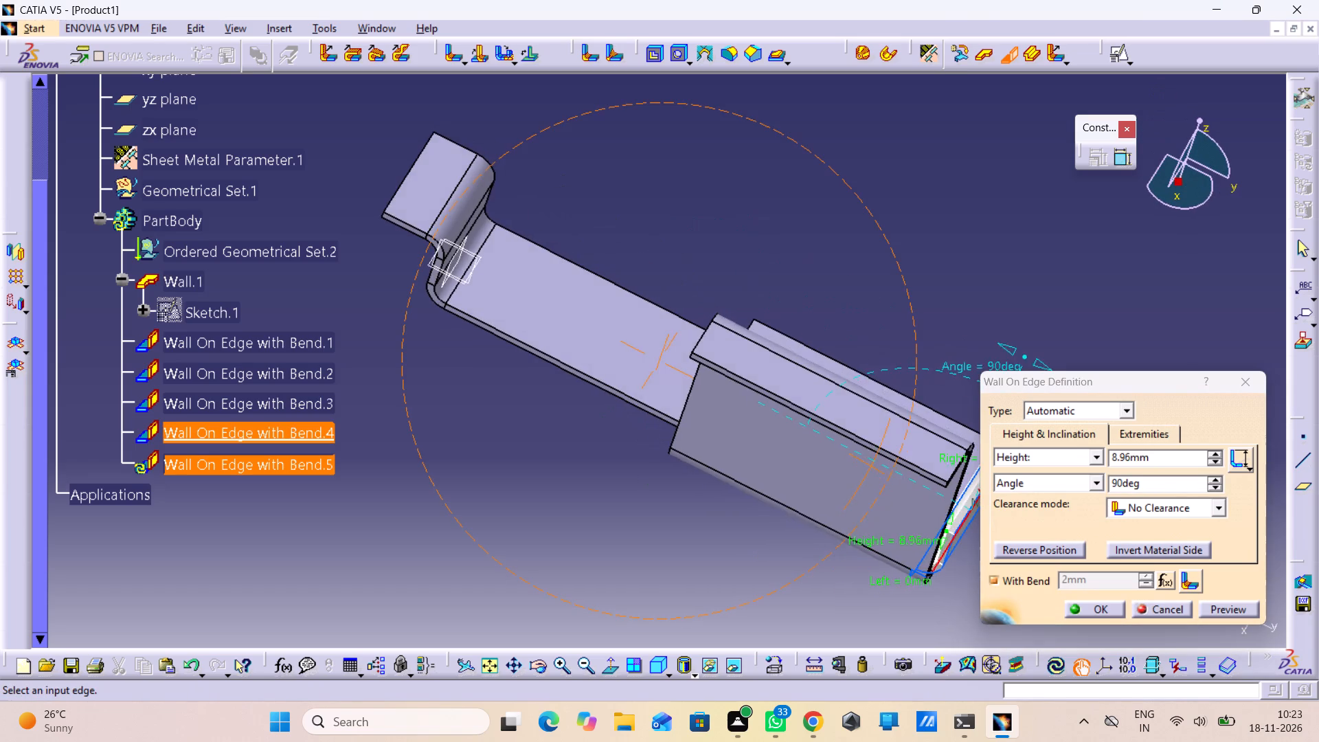
{"action": "middle_click_drag", "start_coordinate": [977, 497], "coordinate": [925, 416]}
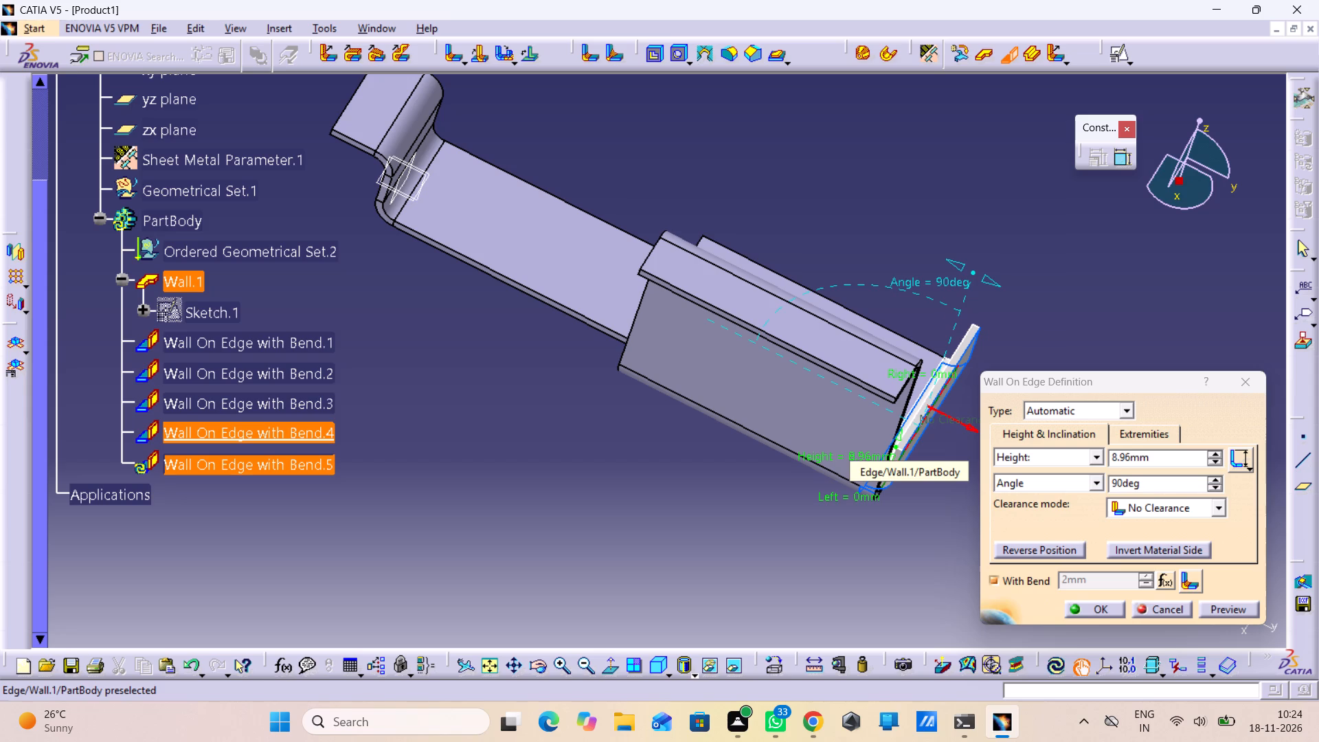
{"action": "middle_click_drag", "start_coordinate": [821, 502], "coordinate": [698, 362]}
{"action": "right_click_drag", "start_coordinate": [820, 502], "coordinate": [698, 362]}
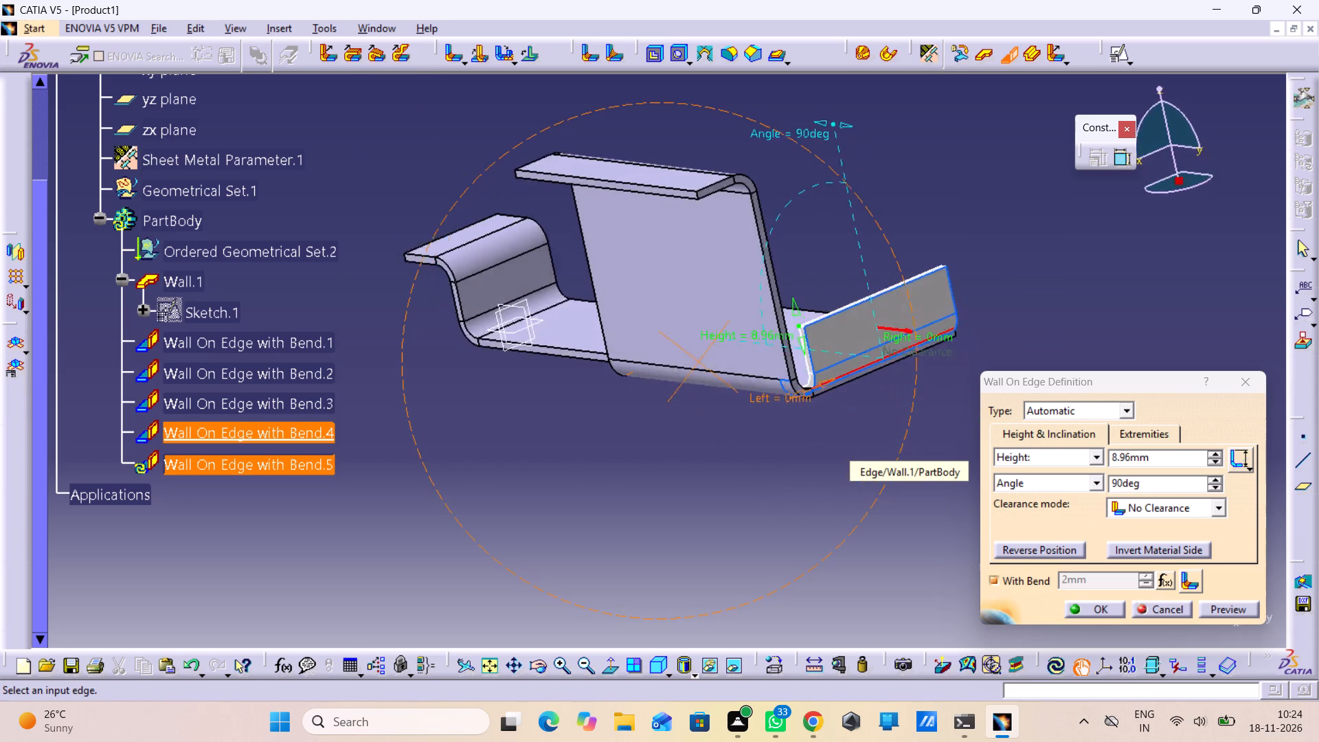
{"action": "middle_click_drag", "start_coordinate": [698, 362], "coordinate": [684, 355]}
{"action": "right_click_drag", "start_coordinate": [698, 362], "coordinate": [684, 355]}
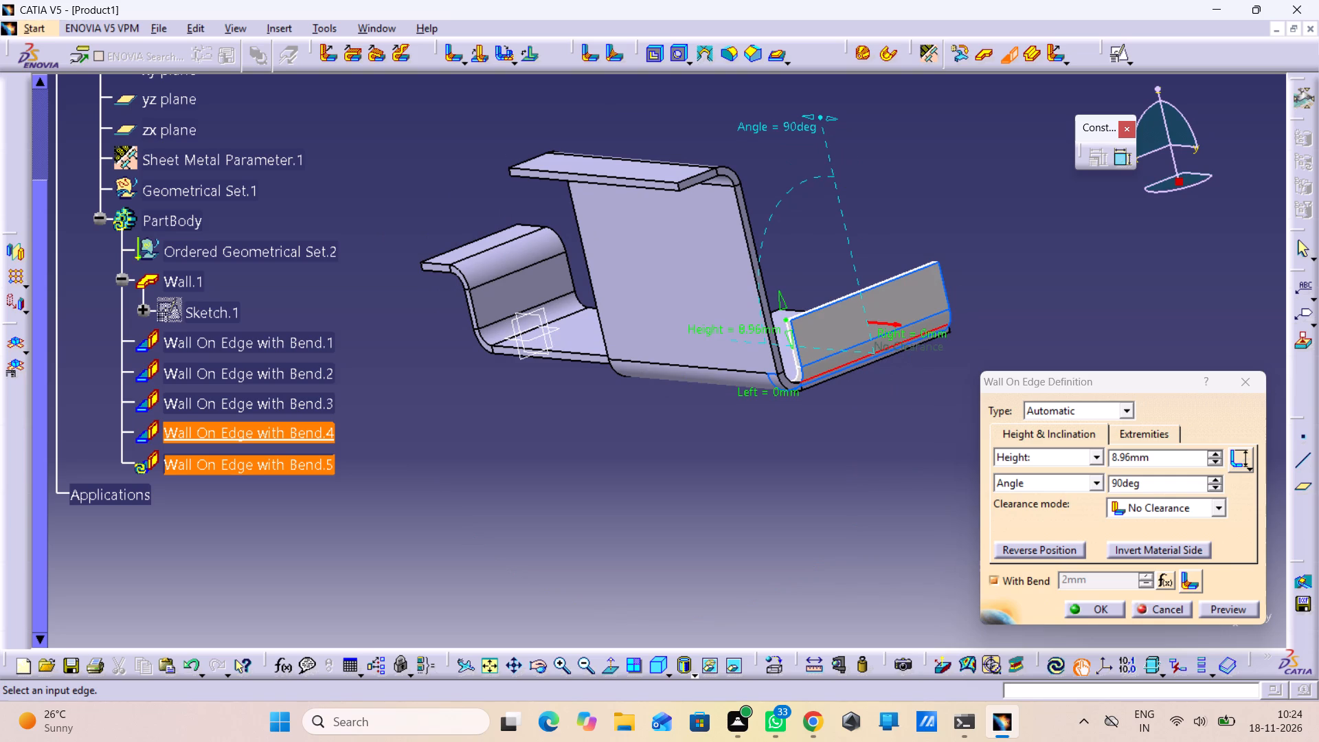
{"action": "left_click_drag", "start_coordinate": [1162, 456], "coordinate": [1031, 484]}
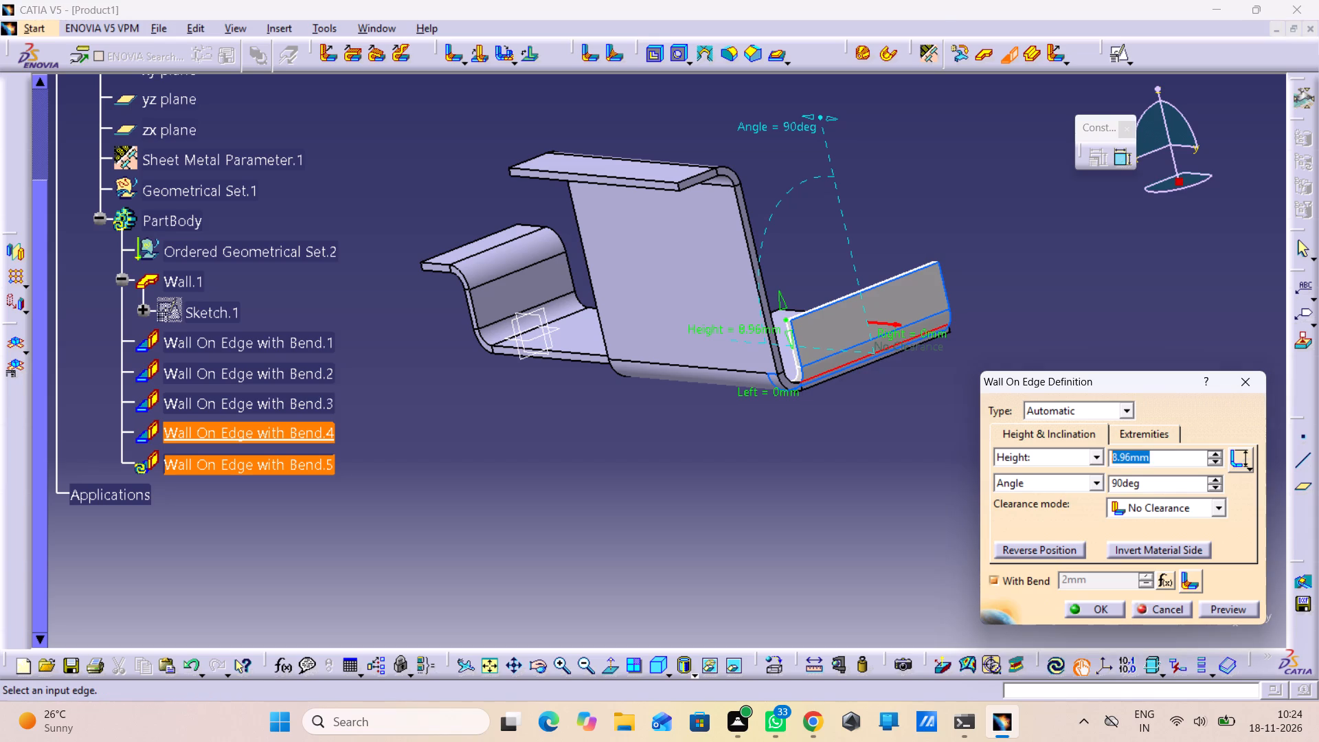
{"action": "type", "text": "28.9"}
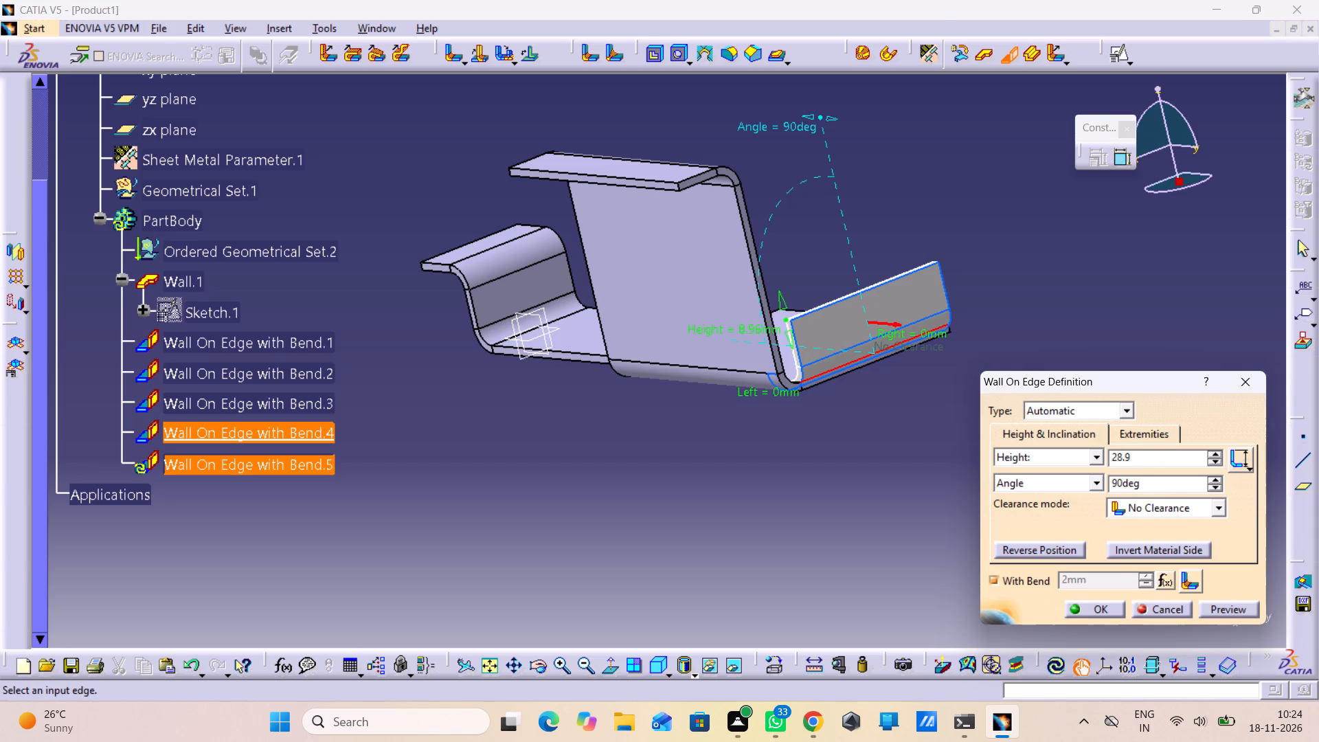
{"action": "key", "text": "3"}
{"action": "key", "text": "Return"}
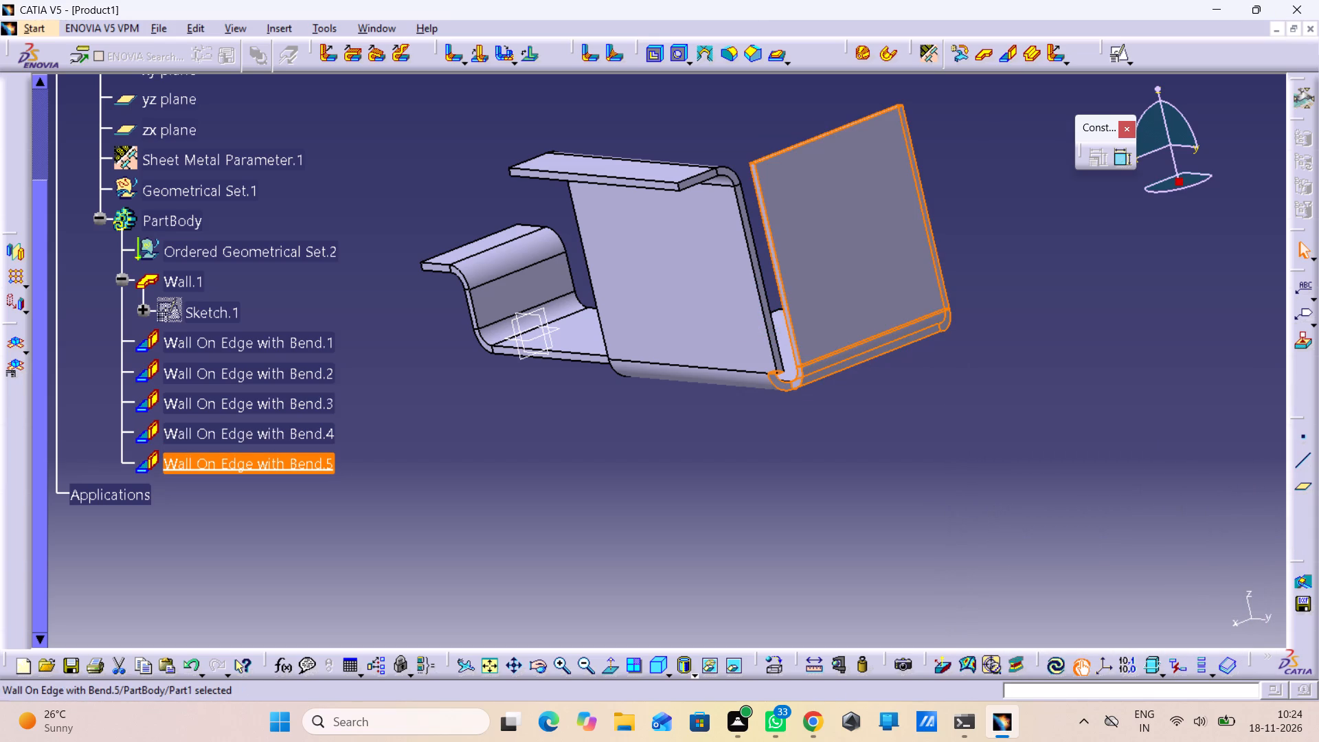
{"action": "left_click", "coordinate": [810, 468]}
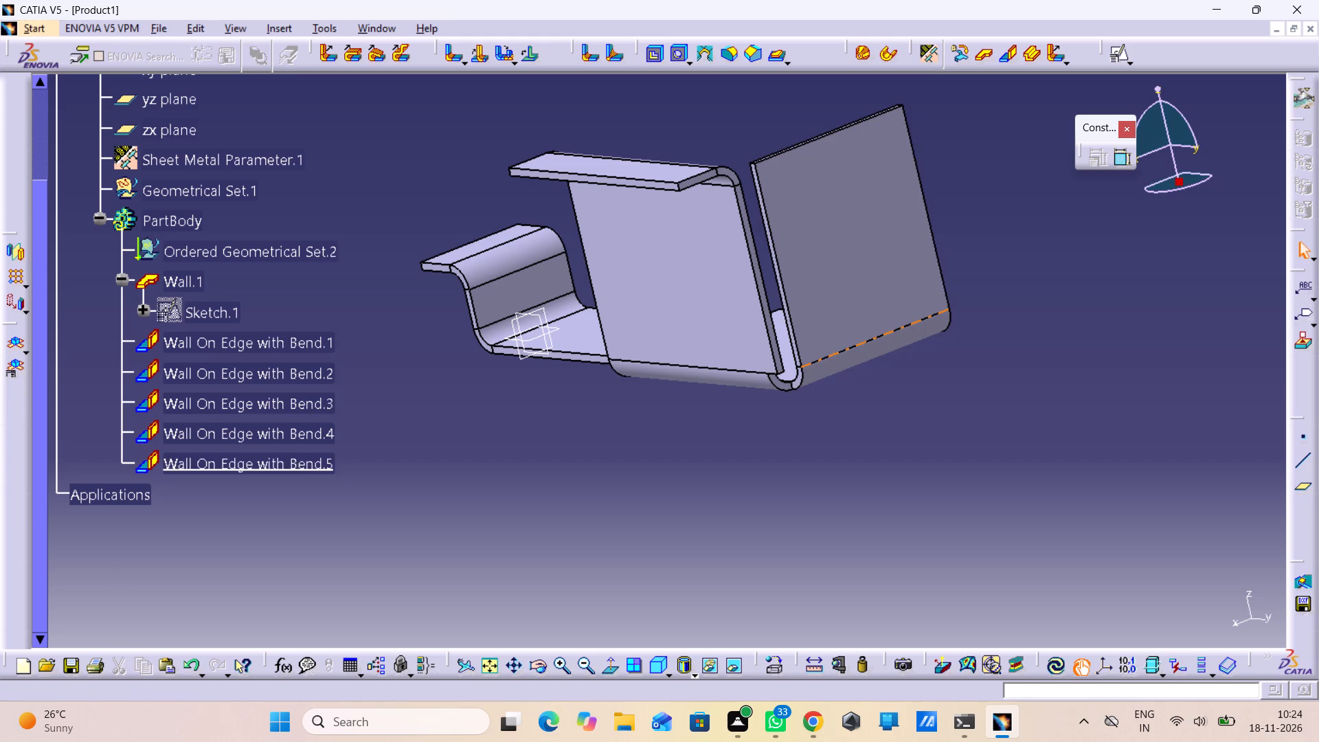
Add a Wall On Edge with bend along the top edge of the wide section's tall end wall, 8.96 mm high at 90 degrees.
{"action": "left_click", "coordinate": [1012, 49]}
{"action": "left_click", "coordinate": [844, 129]}
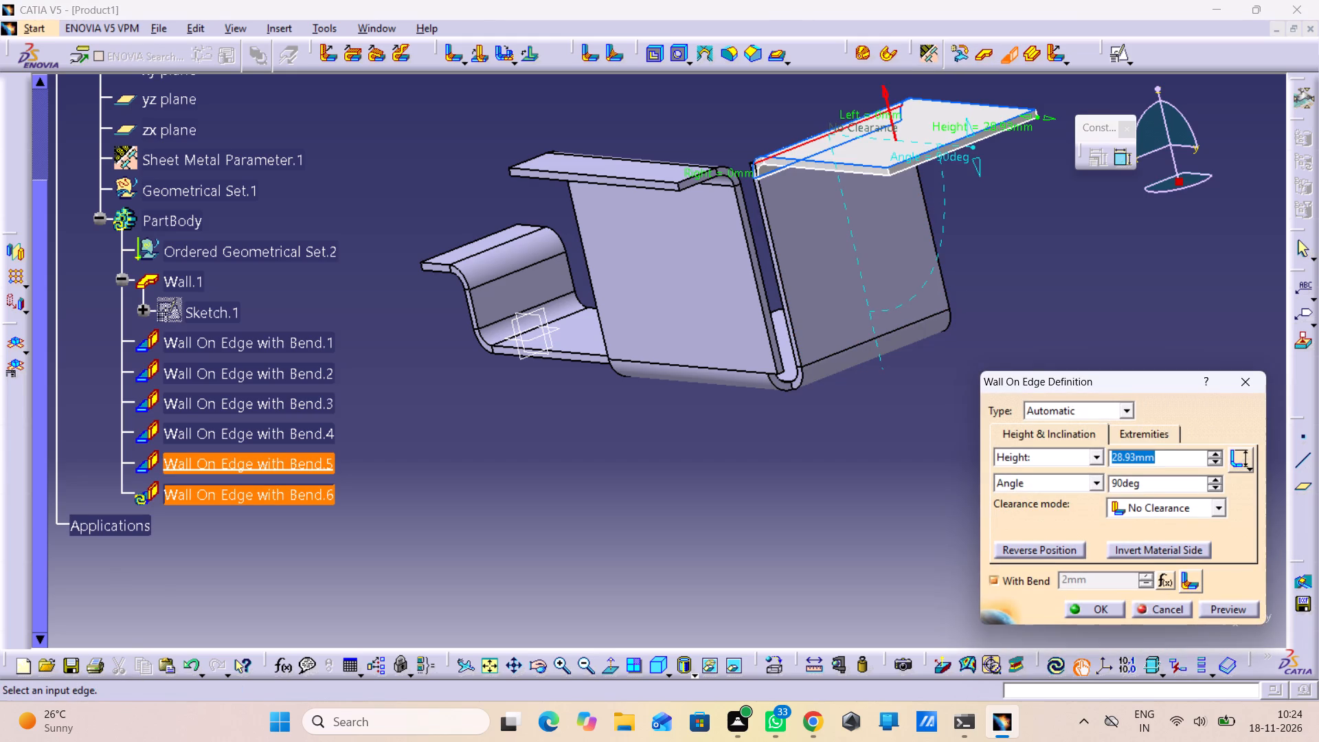
{"action": "middle_click_drag", "start_coordinate": [652, 296], "coordinate": [752, 437]}
{"action": "right_click_drag", "start_coordinate": [541, 372], "coordinate": [752, 437]}
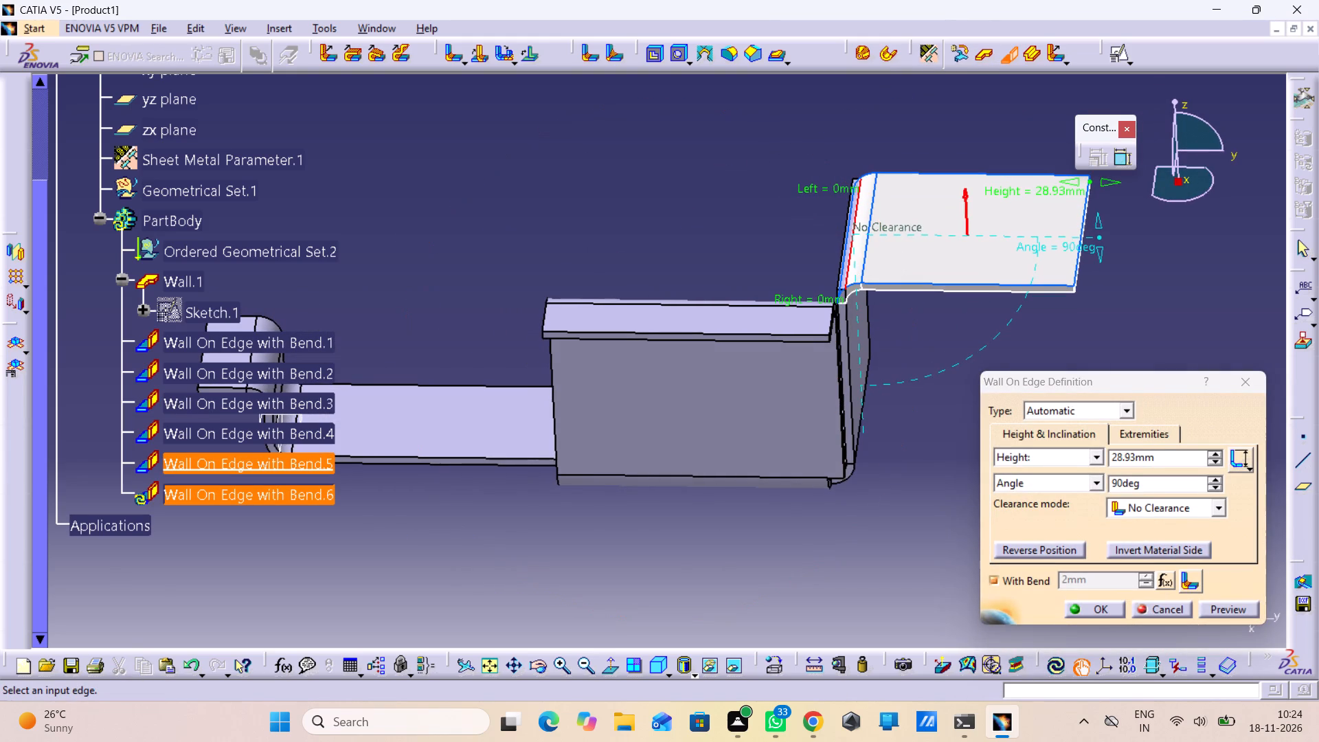
{"action": "left_click_drag", "start_coordinate": [1150, 460], "coordinate": [1088, 466]}
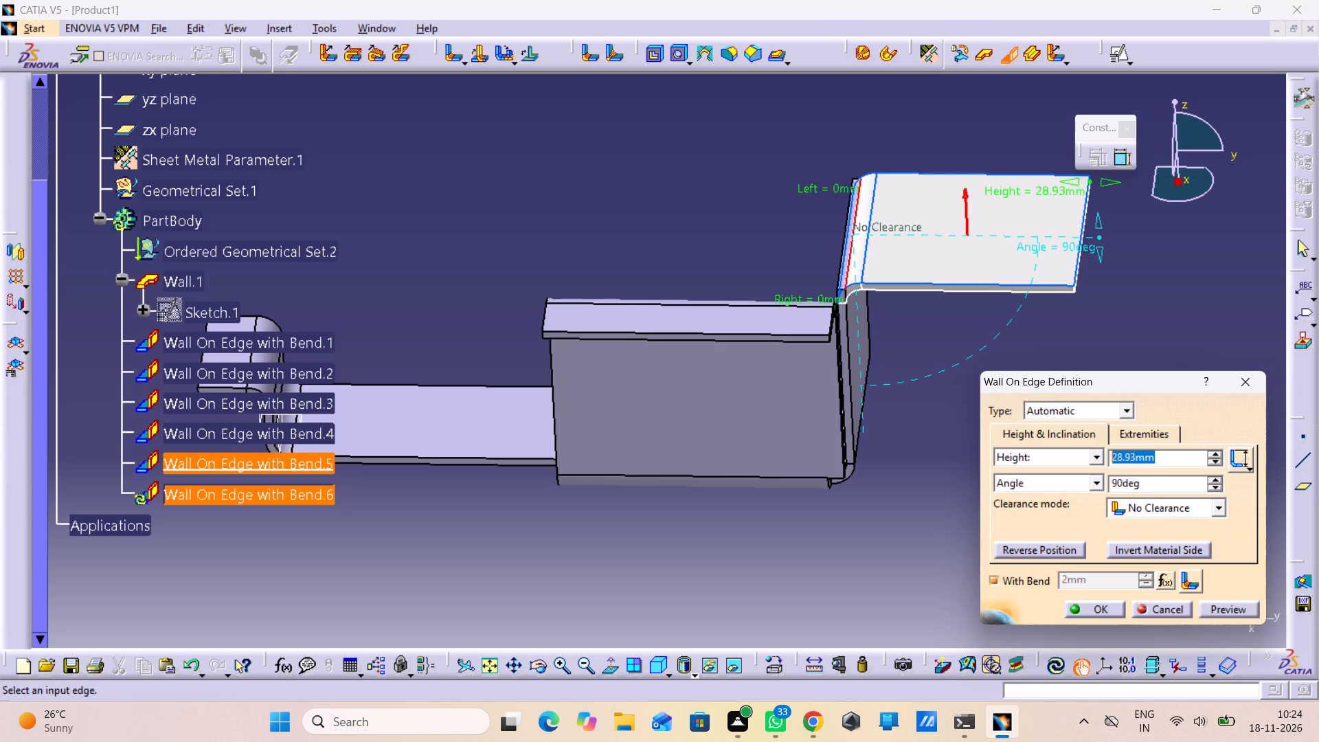
{"action": "left_click_drag", "start_coordinate": [1088, 466], "coordinate": [1083, 466]}
{"action": "type", "text": "8."}
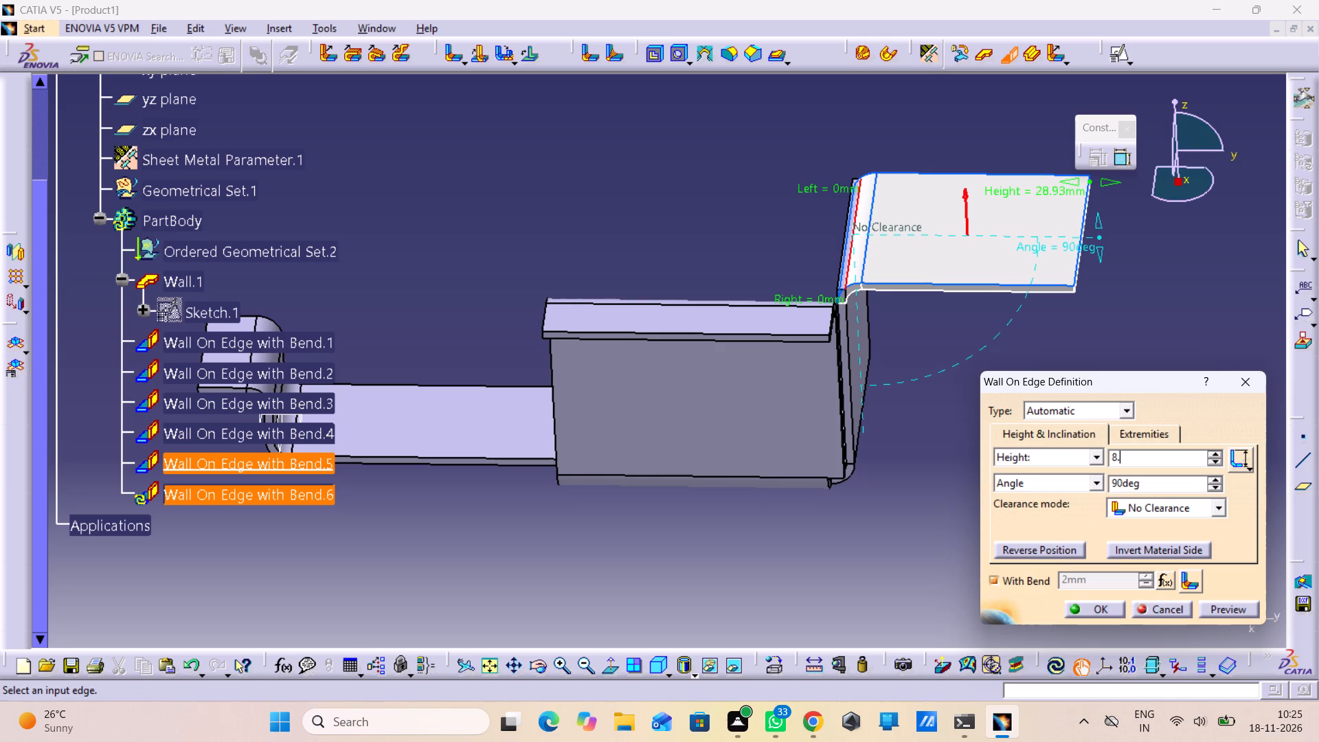
{"action": "type", "text": "96"}
{"action": "key", "text": "Return"}
{"action": "left_click", "coordinate": [1083, 466]}
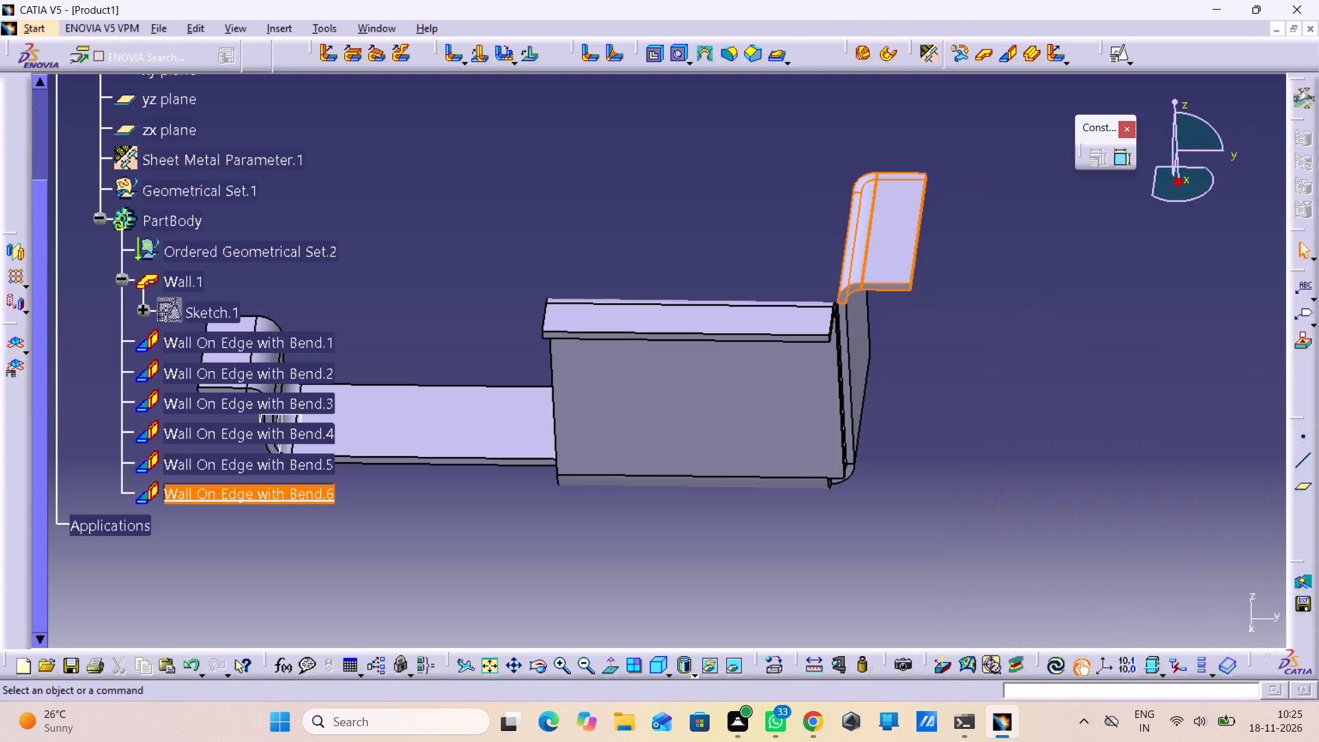
Examine the bent side and end walls and their top flanges from several angles.
{"action": "middle_click_drag", "start_coordinate": [963, 511], "coordinate": [765, 481]}
{"action": "right_click_drag", "start_coordinate": [963, 511], "coordinate": [765, 481]}
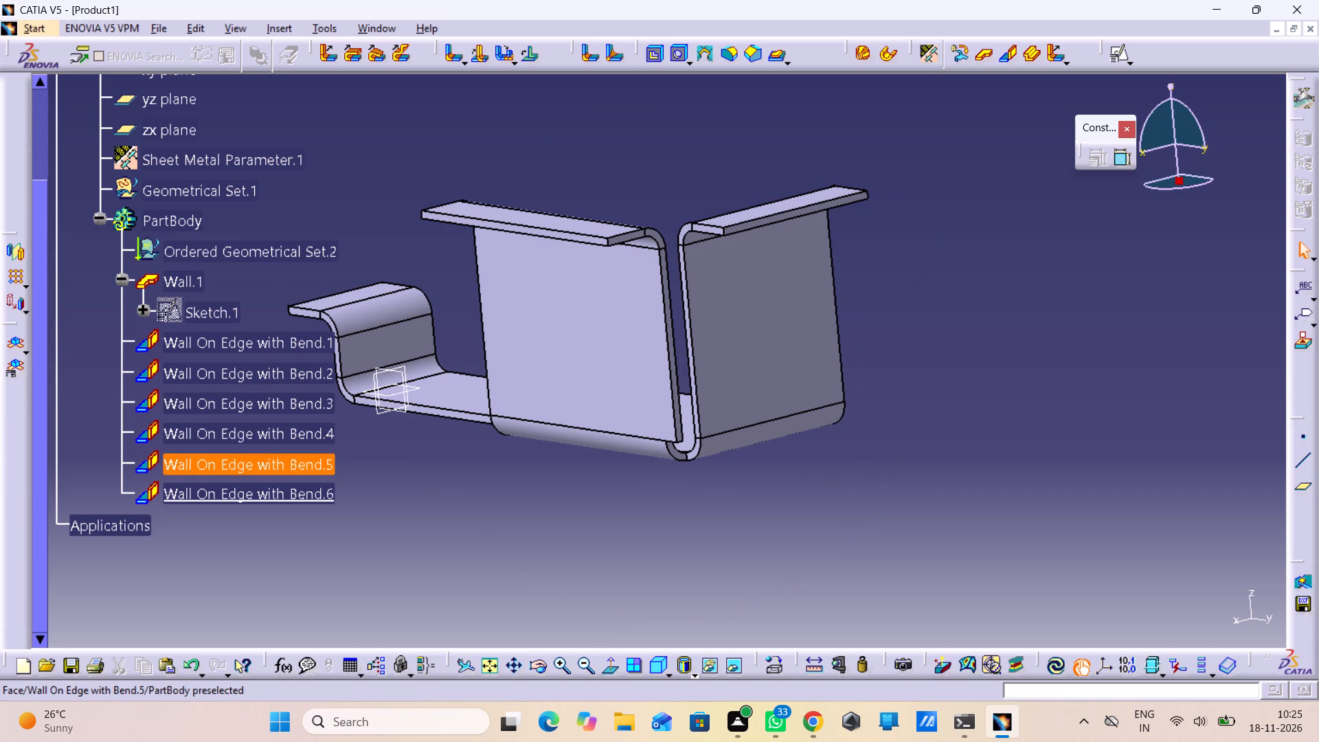
{"action": "left_click", "coordinate": [1042, 317]}
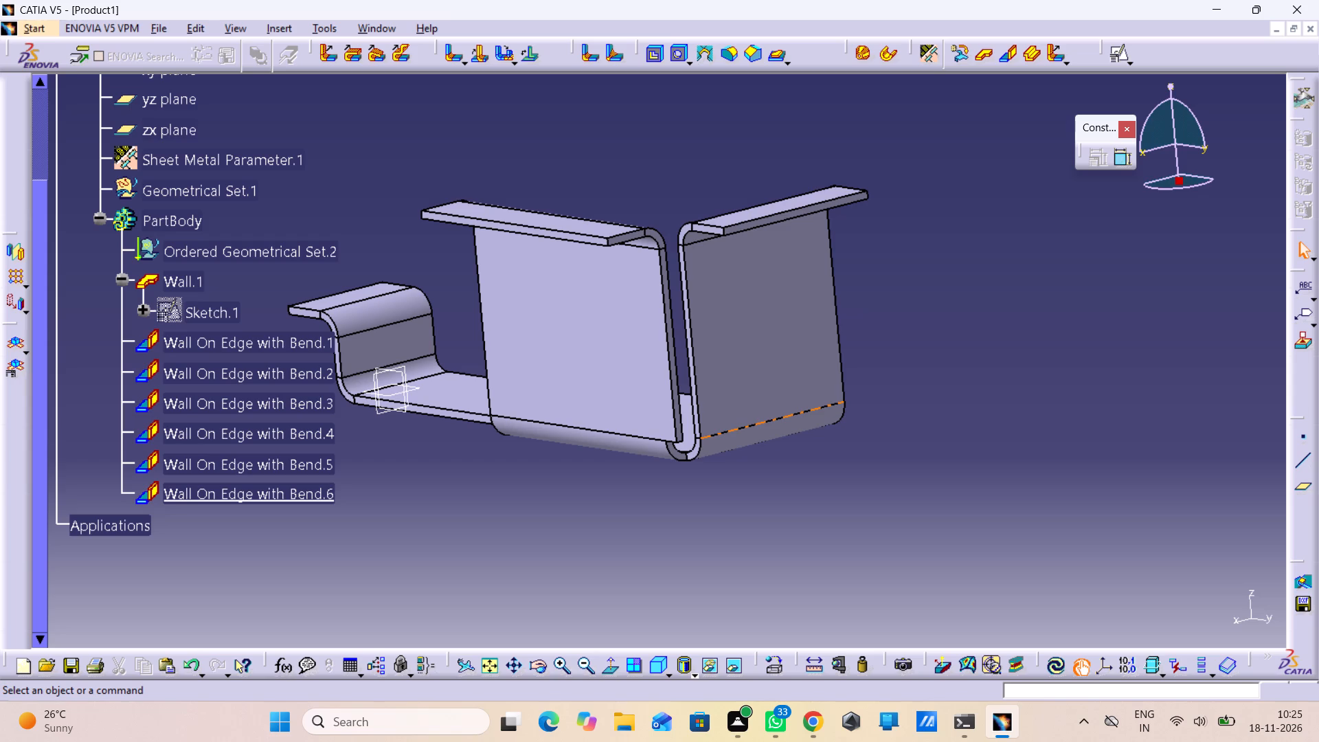
{"action": "middle_click_drag", "start_coordinate": [897, 306], "coordinate": [941, 385]}
{"action": "right_click_drag", "start_coordinate": [897, 306], "coordinate": [941, 385]}
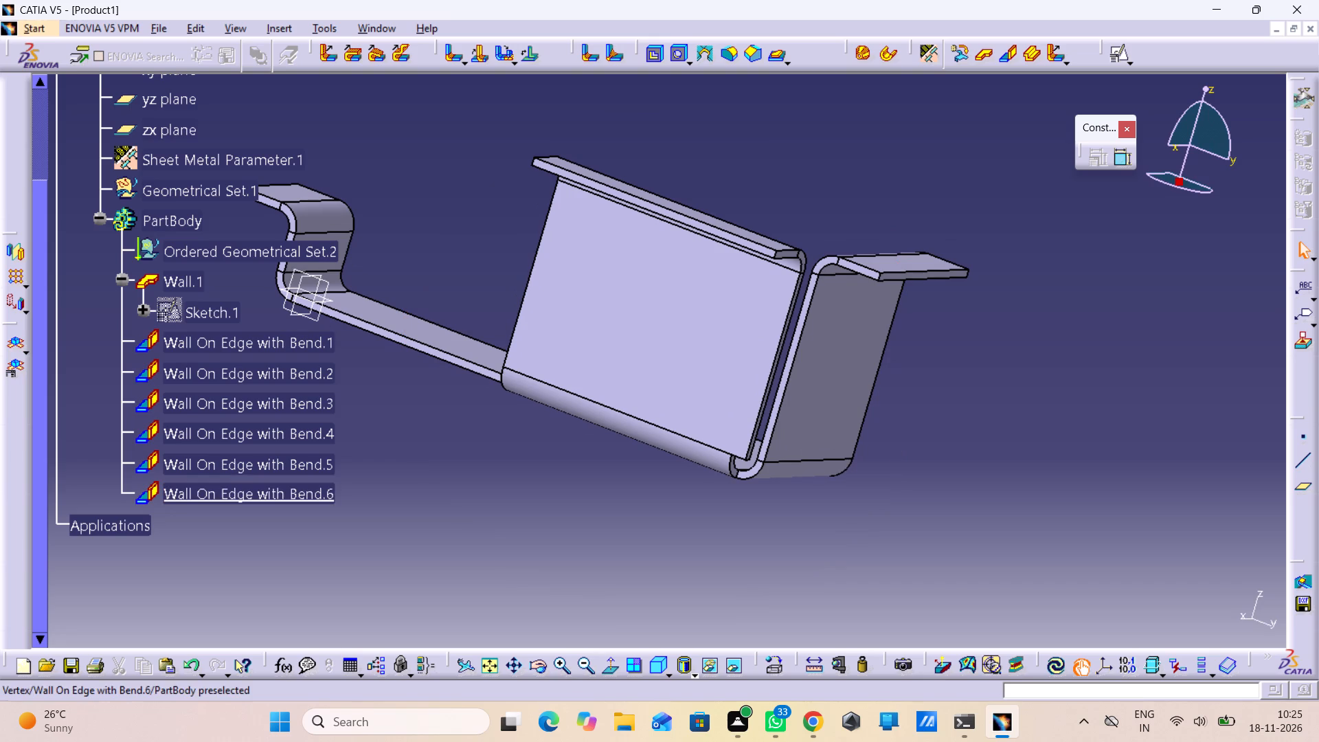
{"action": "middle_click_drag", "start_coordinate": [918, 364], "coordinate": [864, 462]}
{"action": "right_click_drag", "start_coordinate": [915, 370], "coordinate": [864, 462]}
{"action": "middle_click_drag", "start_coordinate": [927, 290], "coordinate": [902, 229]}
{"action": "right_click_drag", "start_coordinate": [923, 262], "coordinate": [902, 229]}
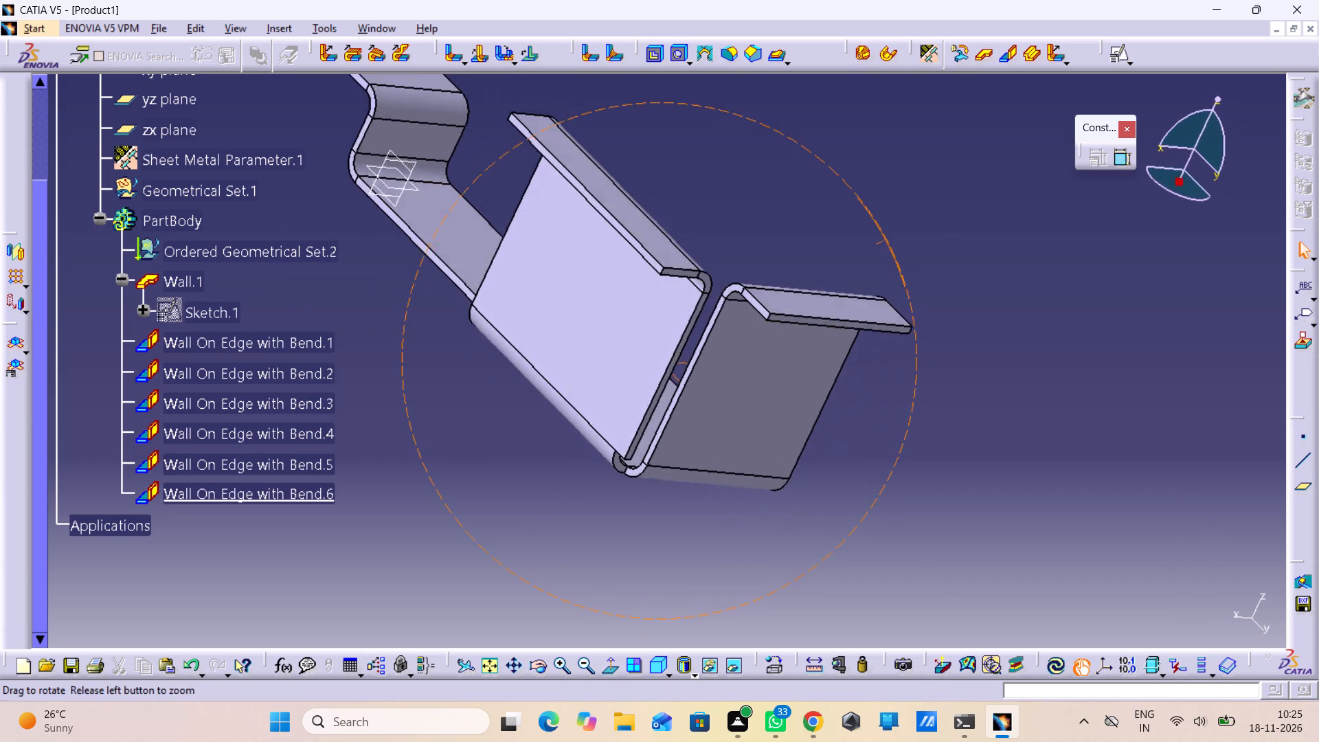
{"action": "right_click_drag", "start_coordinate": [902, 229], "coordinate": [900, 224]}
{"action": "middle_click_drag", "start_coordinate": [902, 229], "coordinate": [900, 224]}
{"action": "middle_click_drag", "start_coordinate": [817, 198], "coordinate": [704, 260]}
{"action": "right_click_drag", "start_coordinate": [786, 188], "coordinate": [704, 260]}
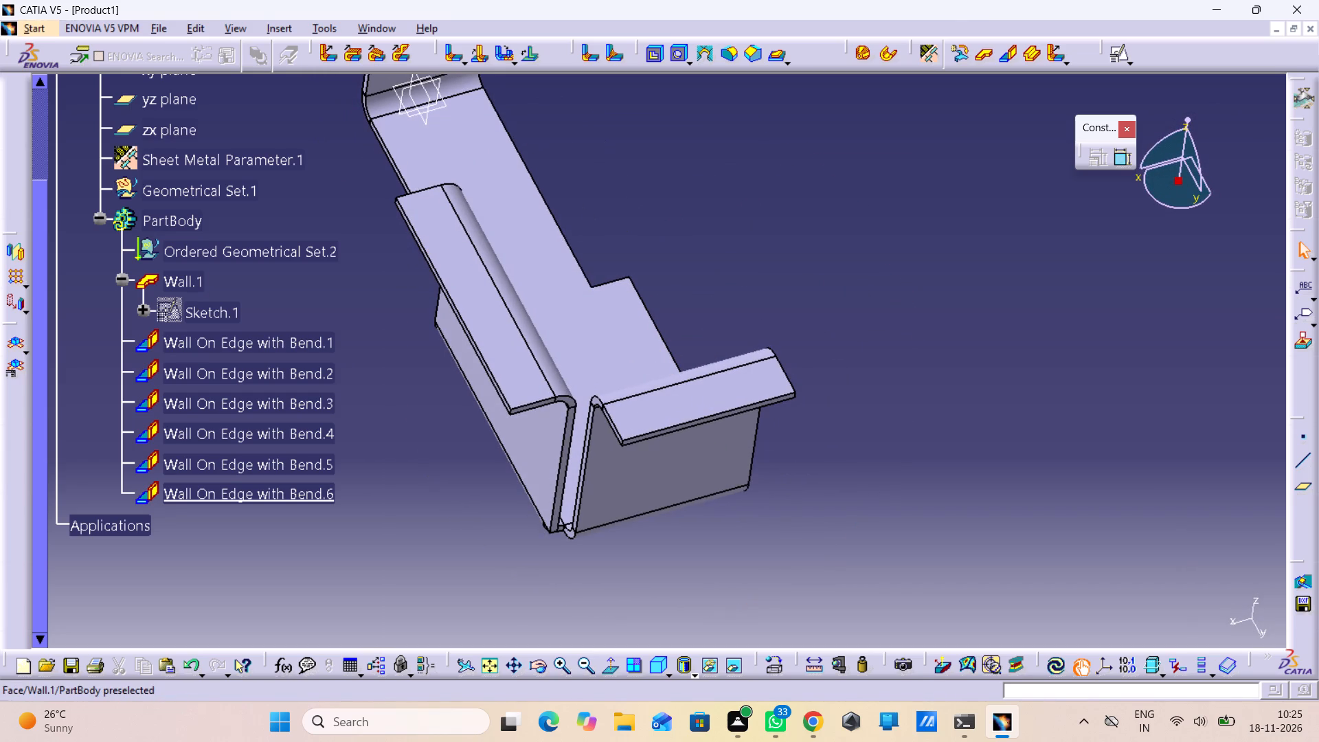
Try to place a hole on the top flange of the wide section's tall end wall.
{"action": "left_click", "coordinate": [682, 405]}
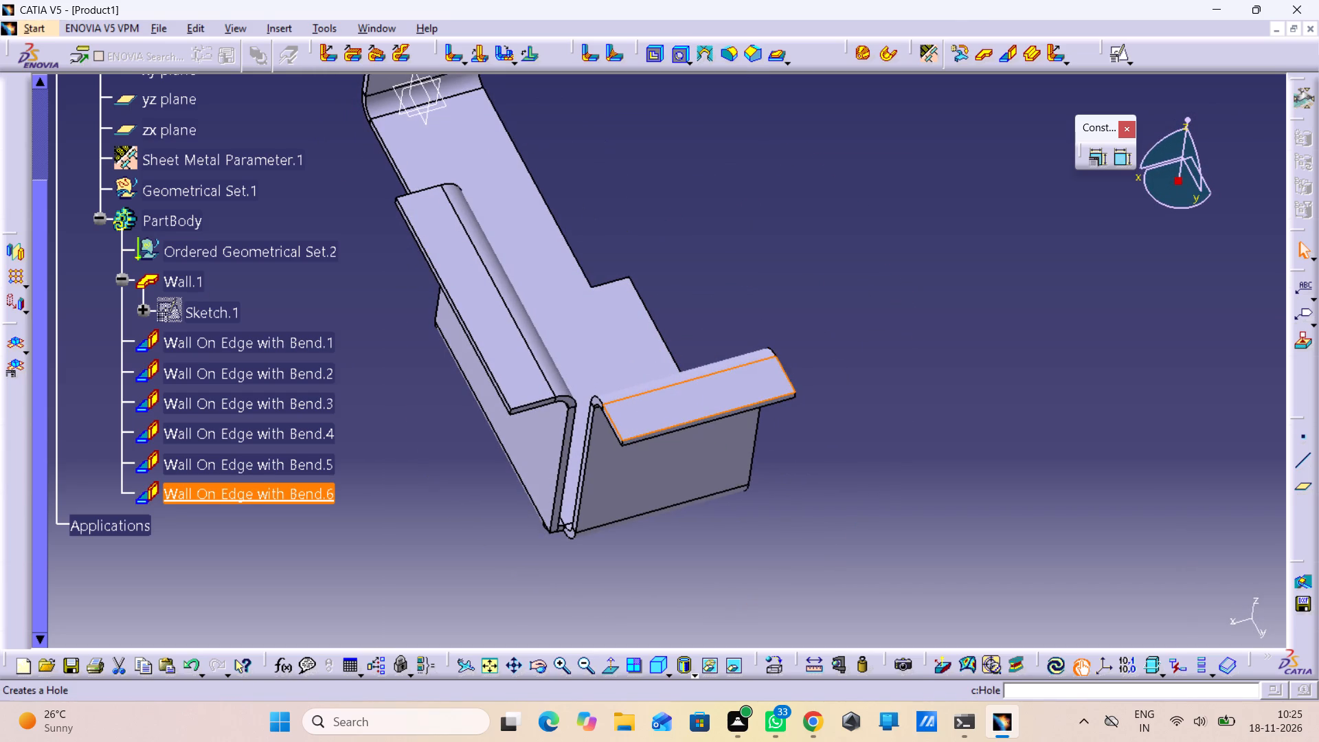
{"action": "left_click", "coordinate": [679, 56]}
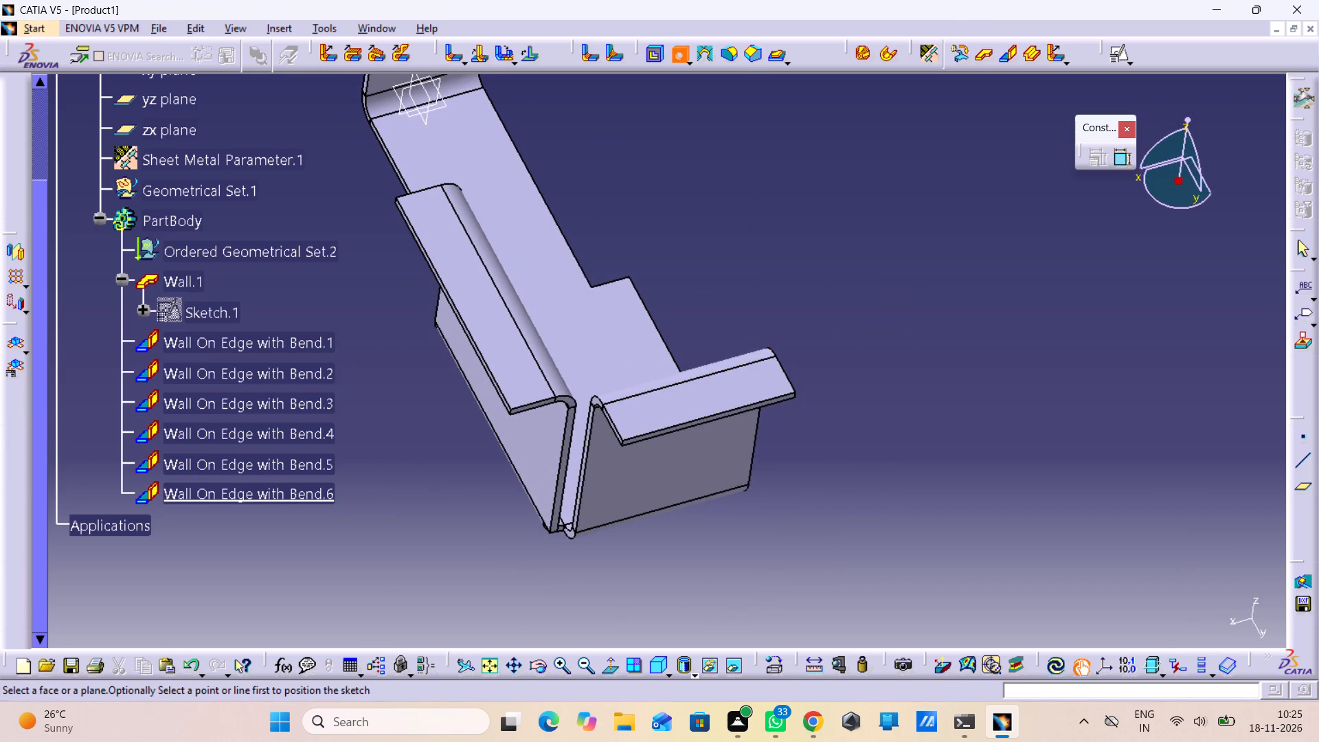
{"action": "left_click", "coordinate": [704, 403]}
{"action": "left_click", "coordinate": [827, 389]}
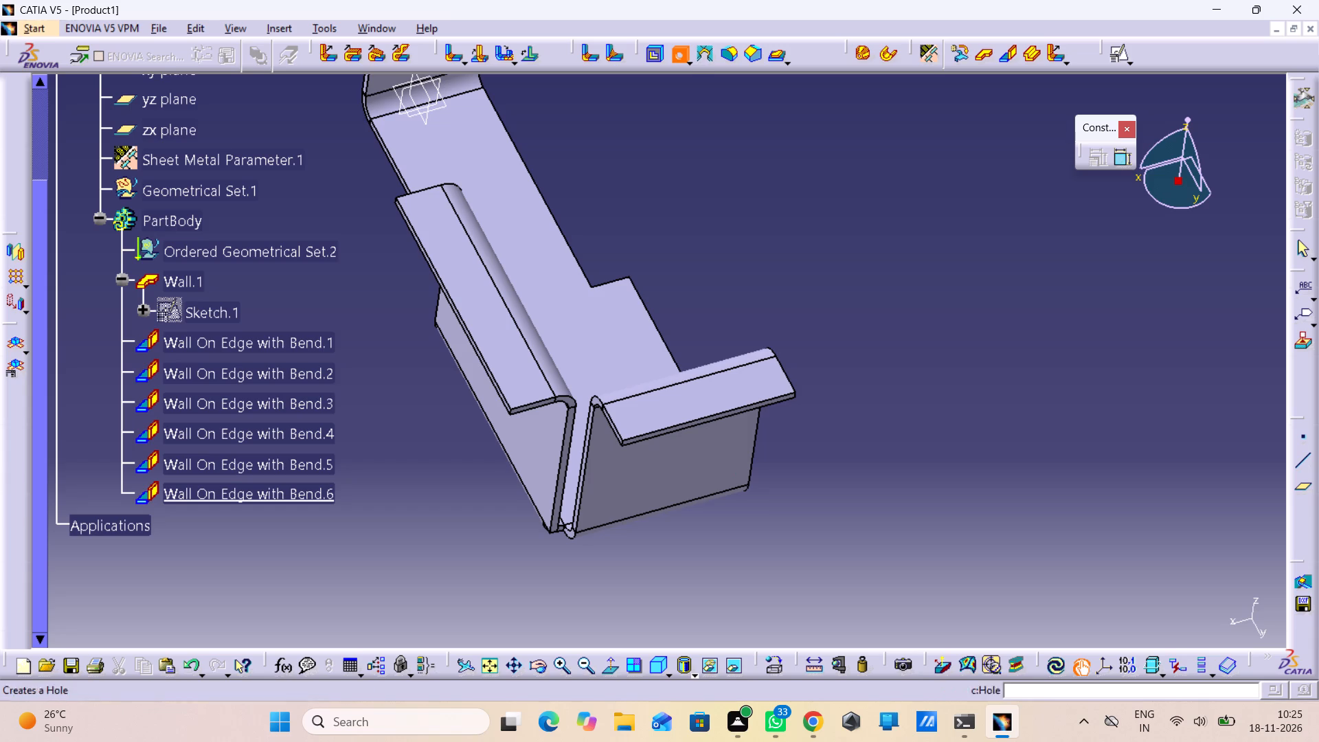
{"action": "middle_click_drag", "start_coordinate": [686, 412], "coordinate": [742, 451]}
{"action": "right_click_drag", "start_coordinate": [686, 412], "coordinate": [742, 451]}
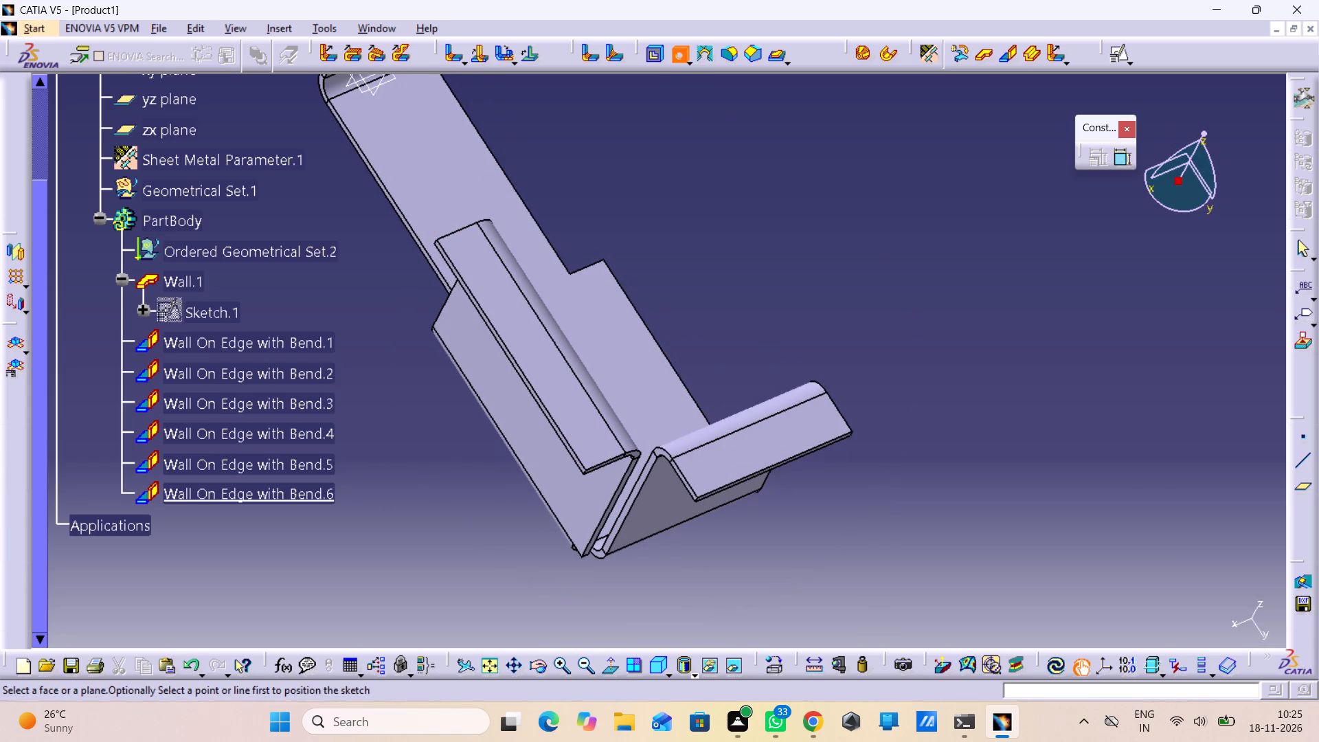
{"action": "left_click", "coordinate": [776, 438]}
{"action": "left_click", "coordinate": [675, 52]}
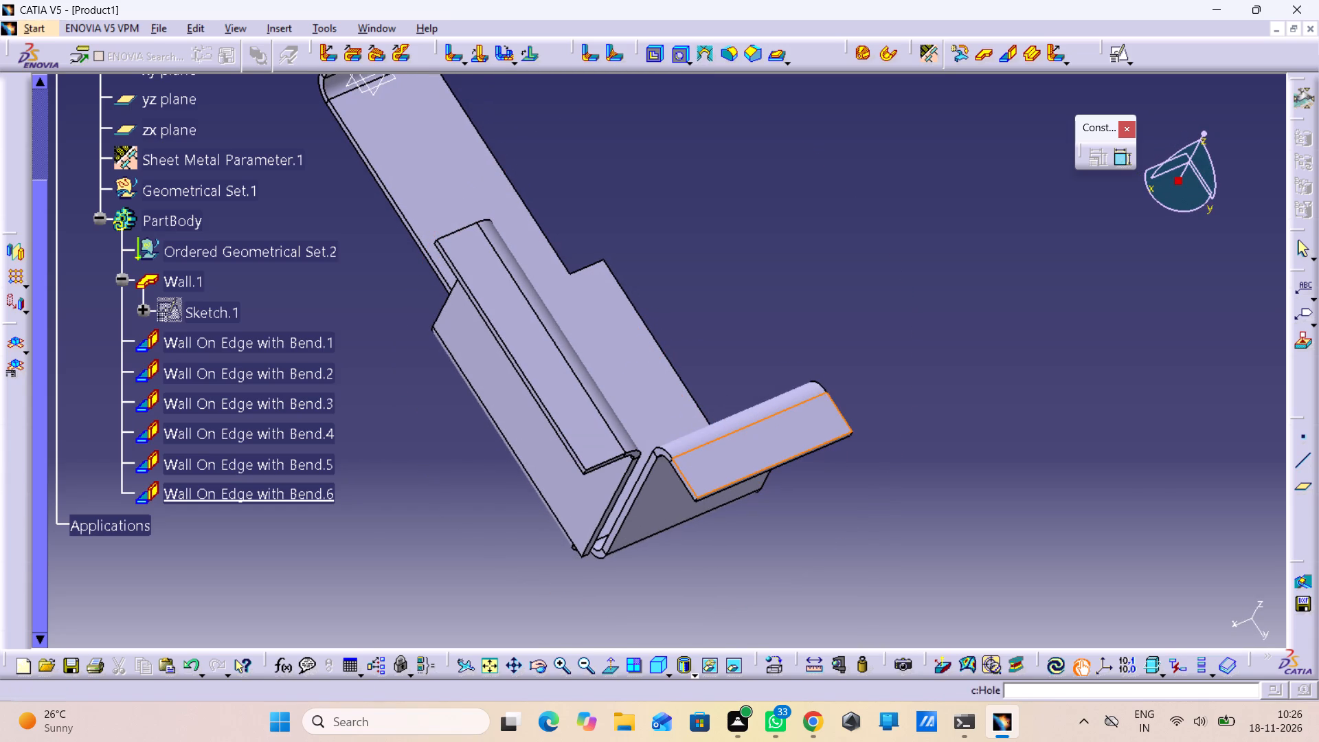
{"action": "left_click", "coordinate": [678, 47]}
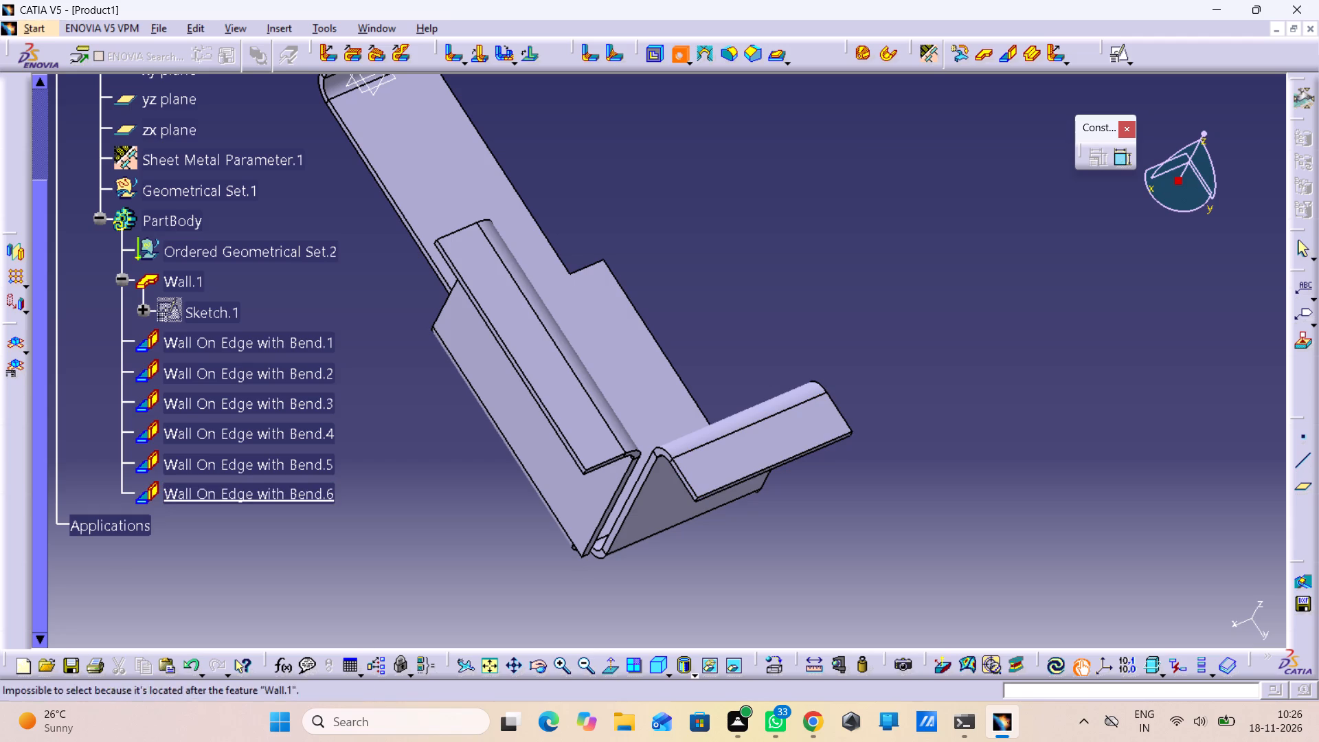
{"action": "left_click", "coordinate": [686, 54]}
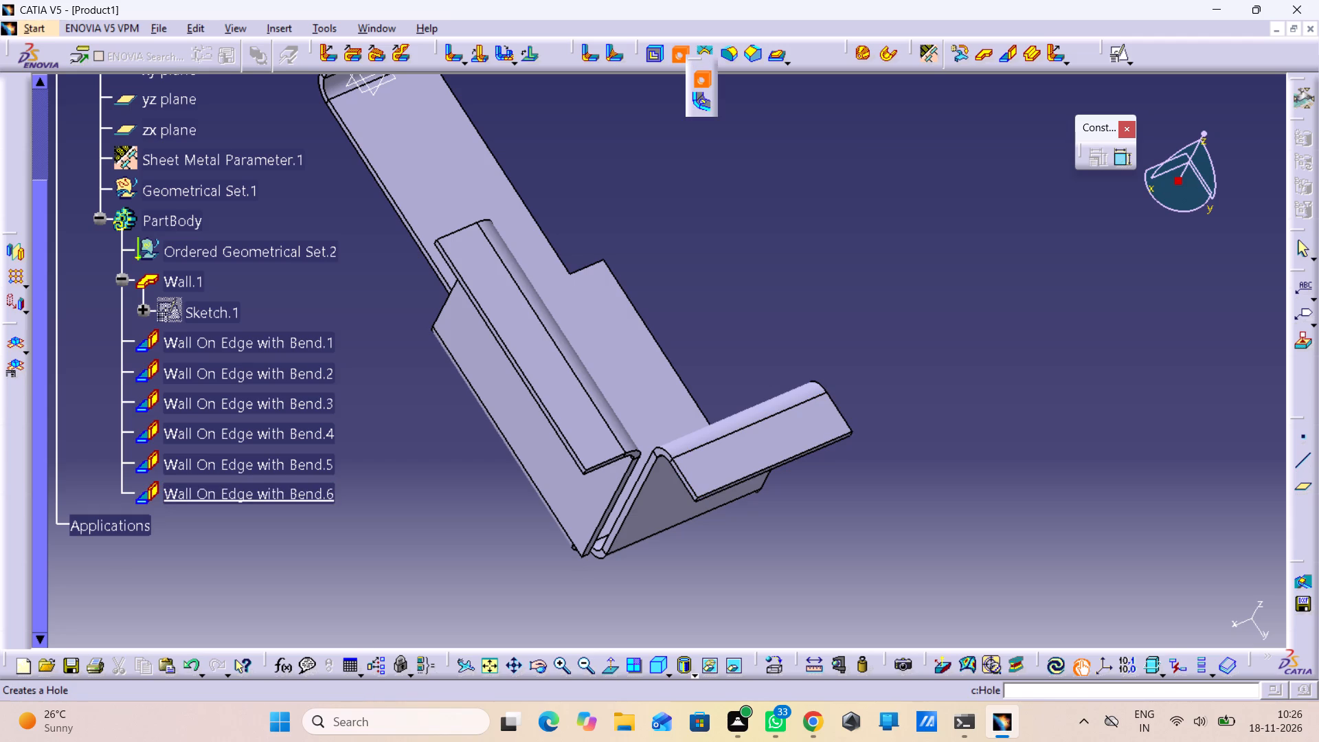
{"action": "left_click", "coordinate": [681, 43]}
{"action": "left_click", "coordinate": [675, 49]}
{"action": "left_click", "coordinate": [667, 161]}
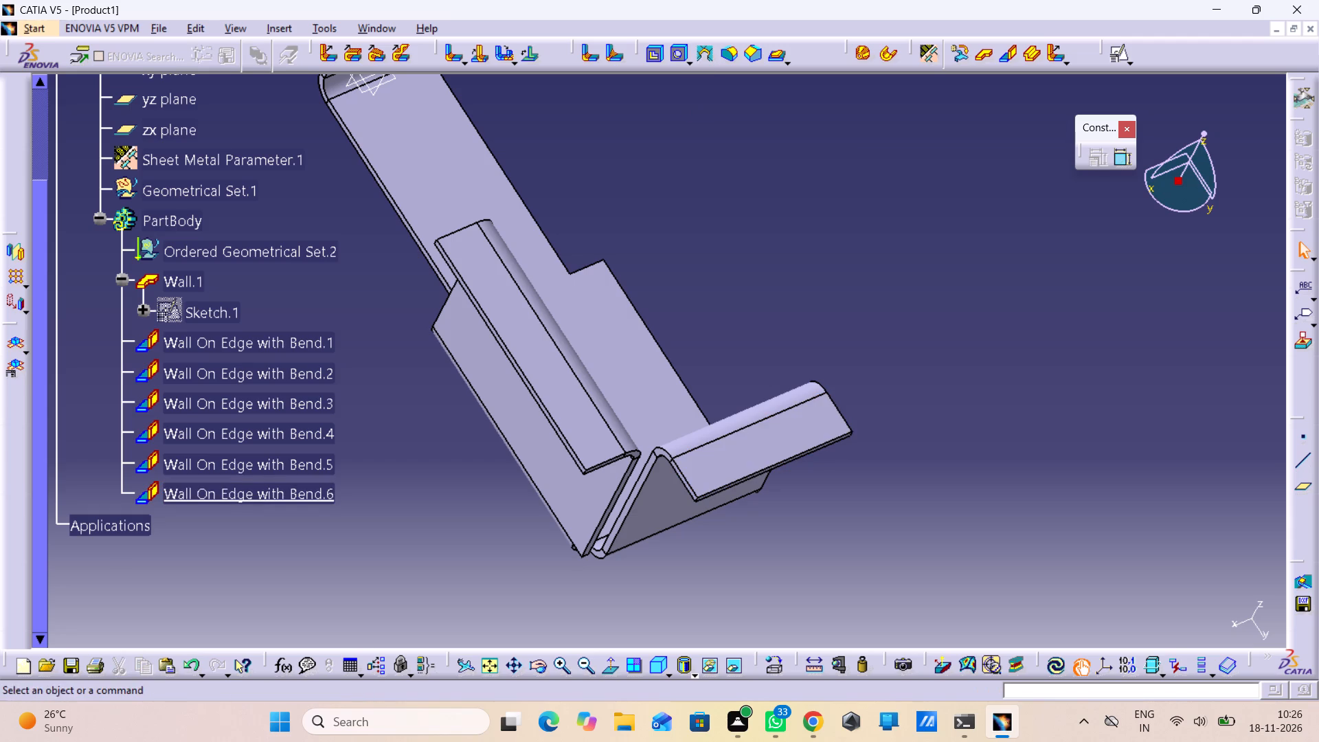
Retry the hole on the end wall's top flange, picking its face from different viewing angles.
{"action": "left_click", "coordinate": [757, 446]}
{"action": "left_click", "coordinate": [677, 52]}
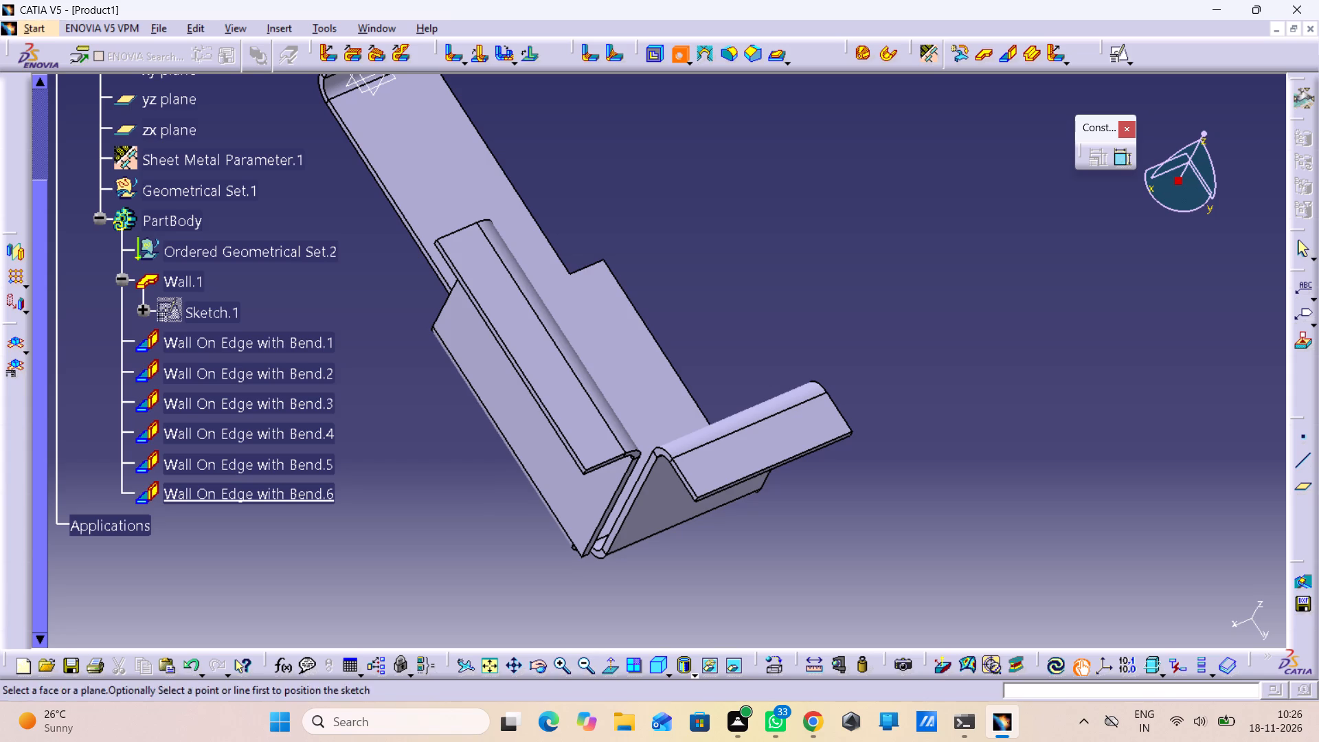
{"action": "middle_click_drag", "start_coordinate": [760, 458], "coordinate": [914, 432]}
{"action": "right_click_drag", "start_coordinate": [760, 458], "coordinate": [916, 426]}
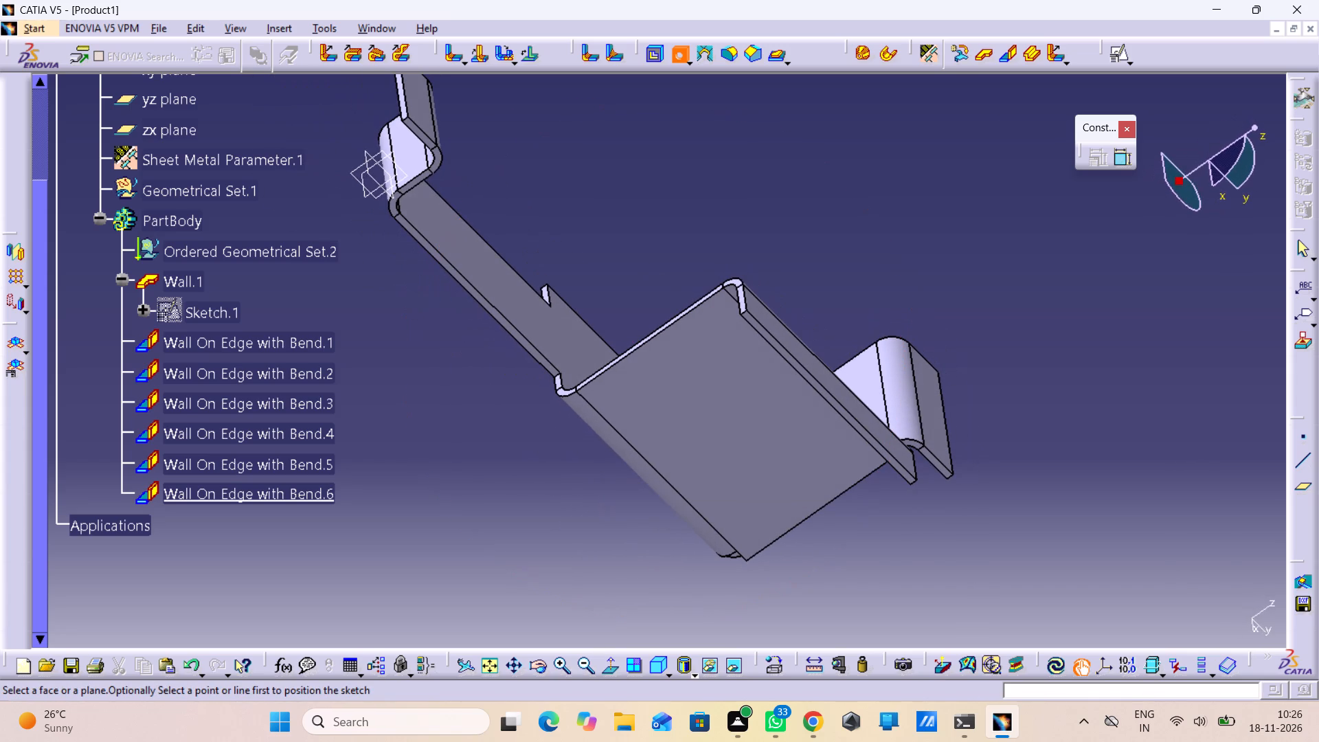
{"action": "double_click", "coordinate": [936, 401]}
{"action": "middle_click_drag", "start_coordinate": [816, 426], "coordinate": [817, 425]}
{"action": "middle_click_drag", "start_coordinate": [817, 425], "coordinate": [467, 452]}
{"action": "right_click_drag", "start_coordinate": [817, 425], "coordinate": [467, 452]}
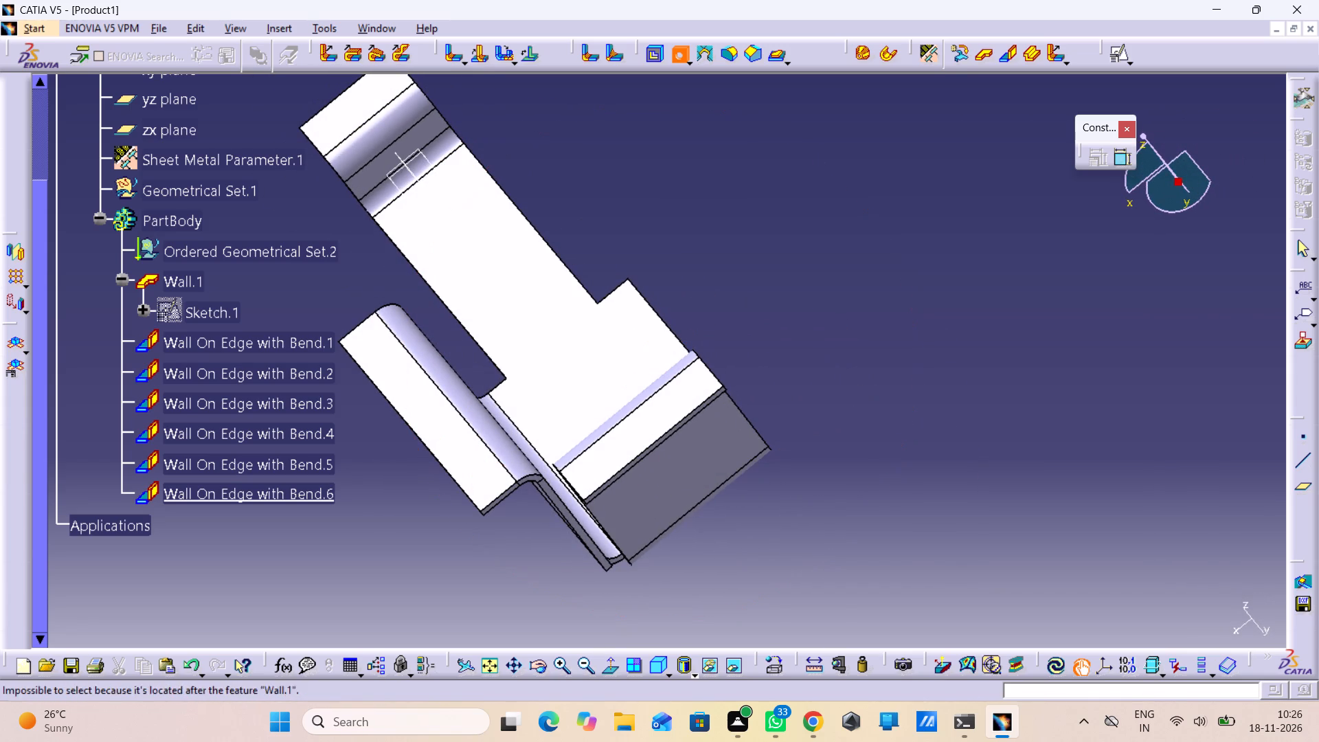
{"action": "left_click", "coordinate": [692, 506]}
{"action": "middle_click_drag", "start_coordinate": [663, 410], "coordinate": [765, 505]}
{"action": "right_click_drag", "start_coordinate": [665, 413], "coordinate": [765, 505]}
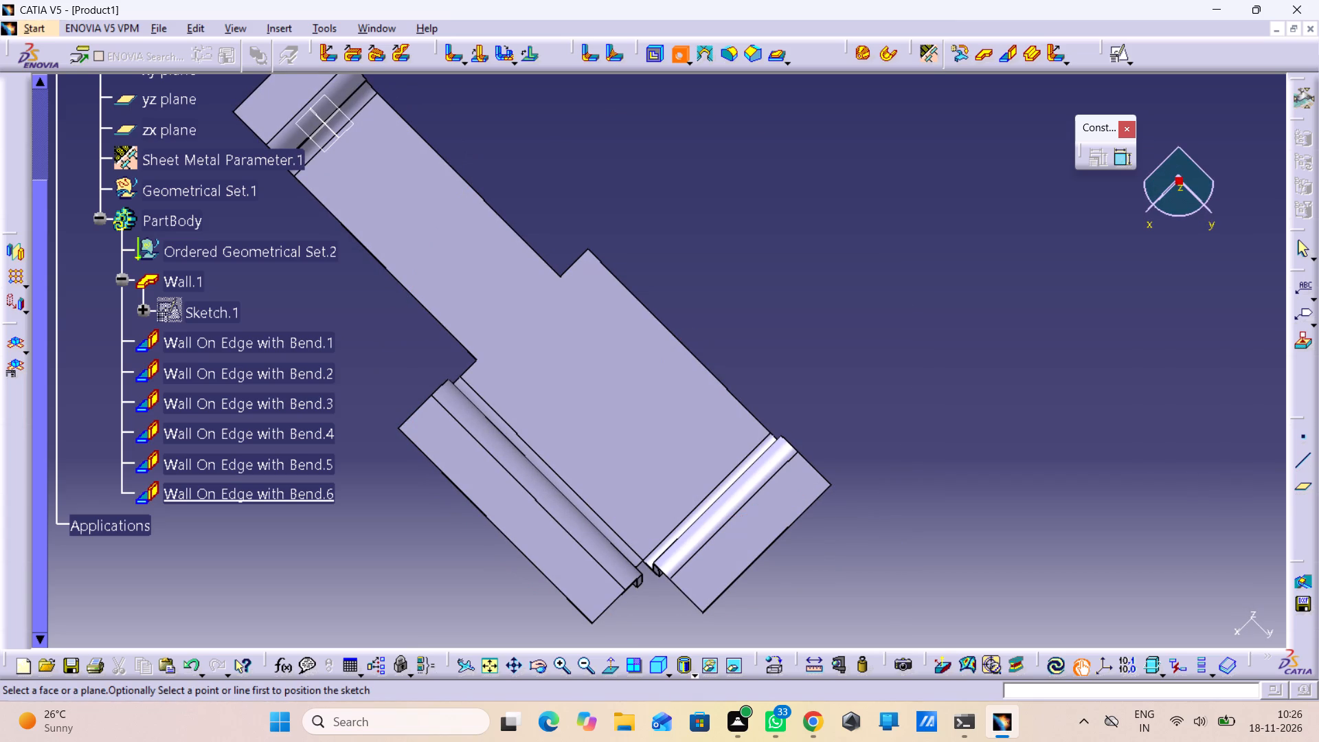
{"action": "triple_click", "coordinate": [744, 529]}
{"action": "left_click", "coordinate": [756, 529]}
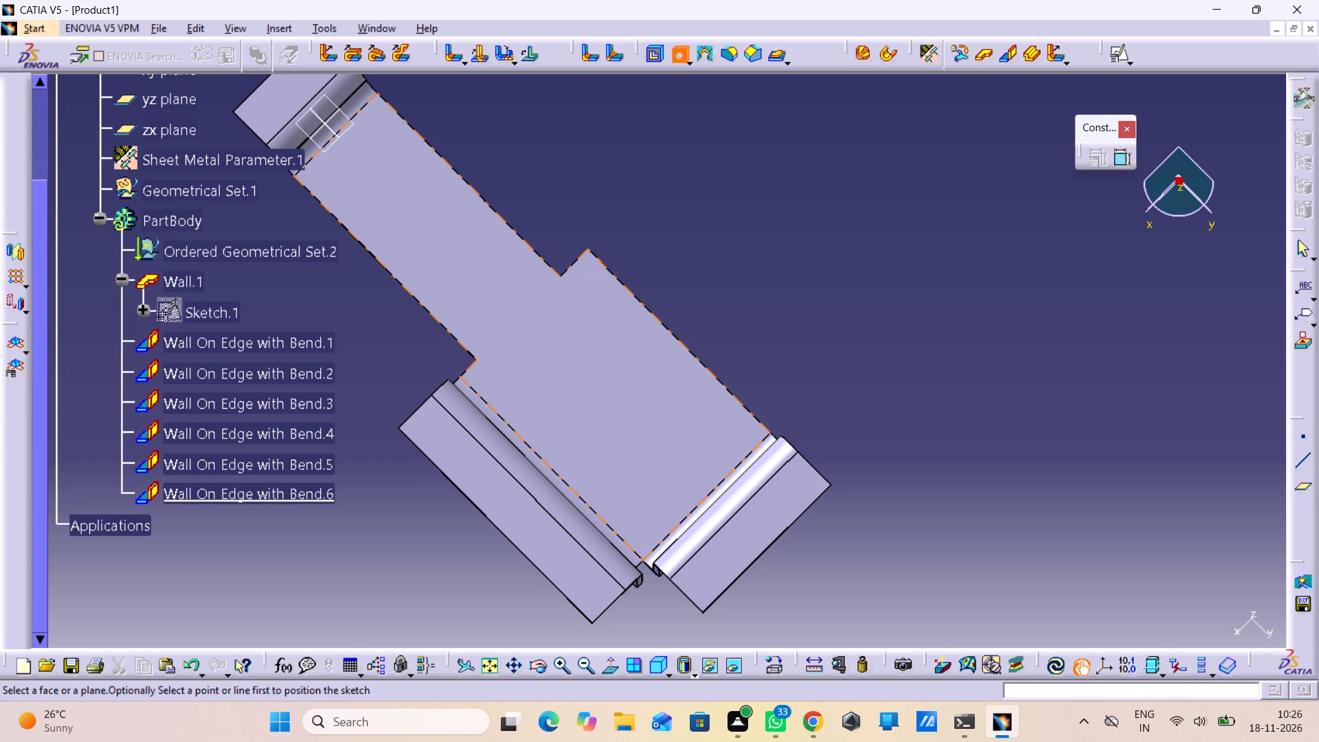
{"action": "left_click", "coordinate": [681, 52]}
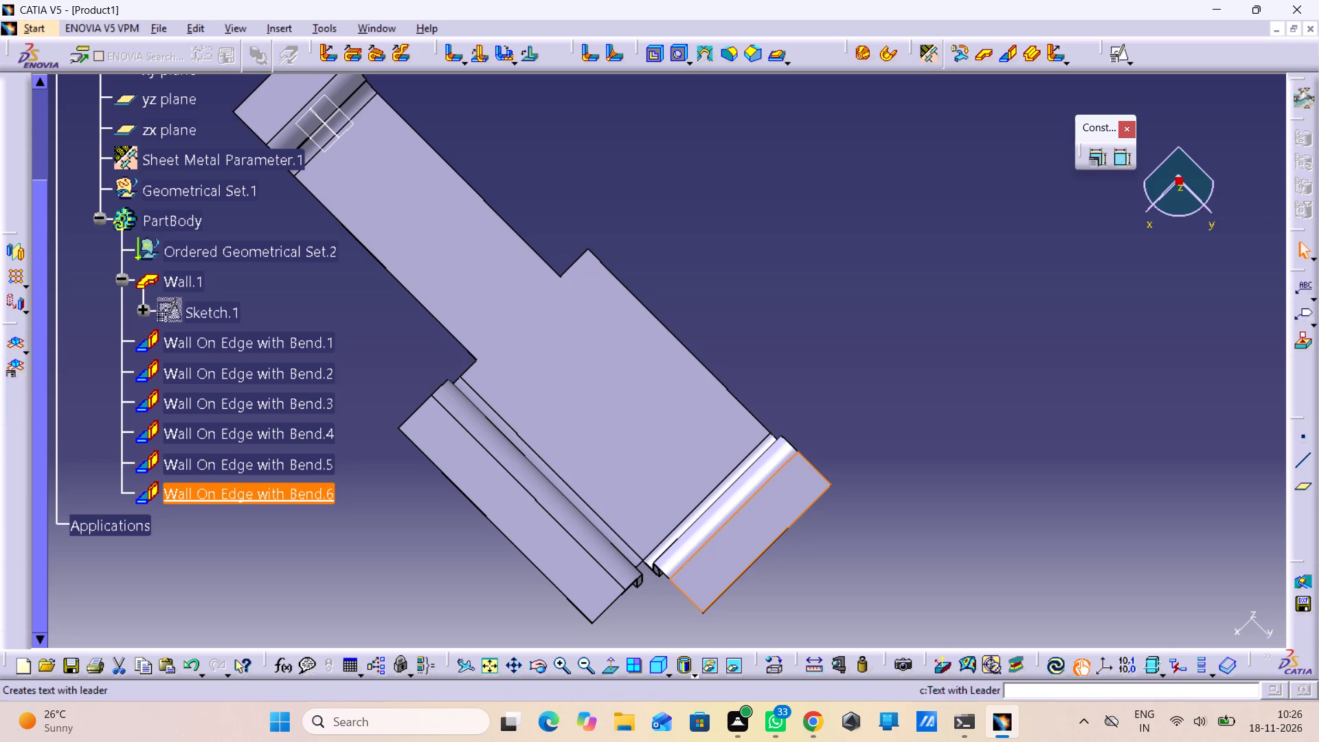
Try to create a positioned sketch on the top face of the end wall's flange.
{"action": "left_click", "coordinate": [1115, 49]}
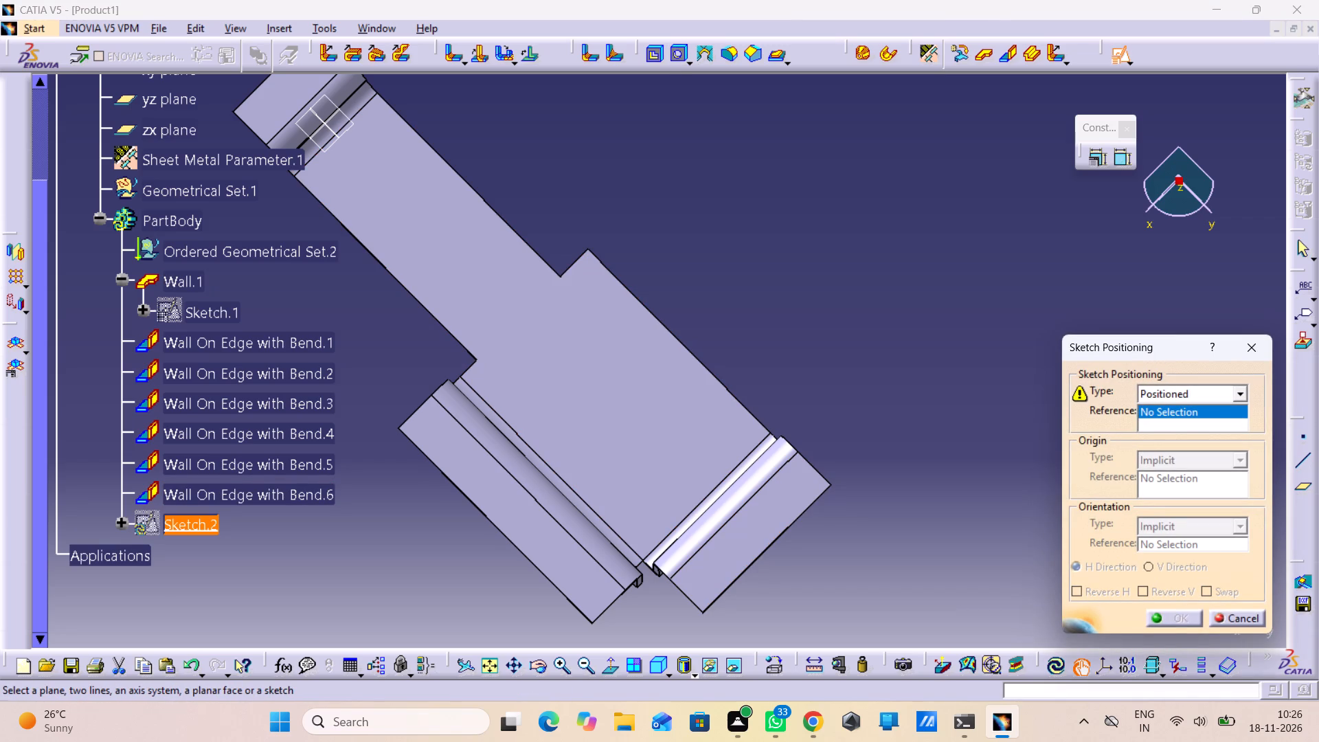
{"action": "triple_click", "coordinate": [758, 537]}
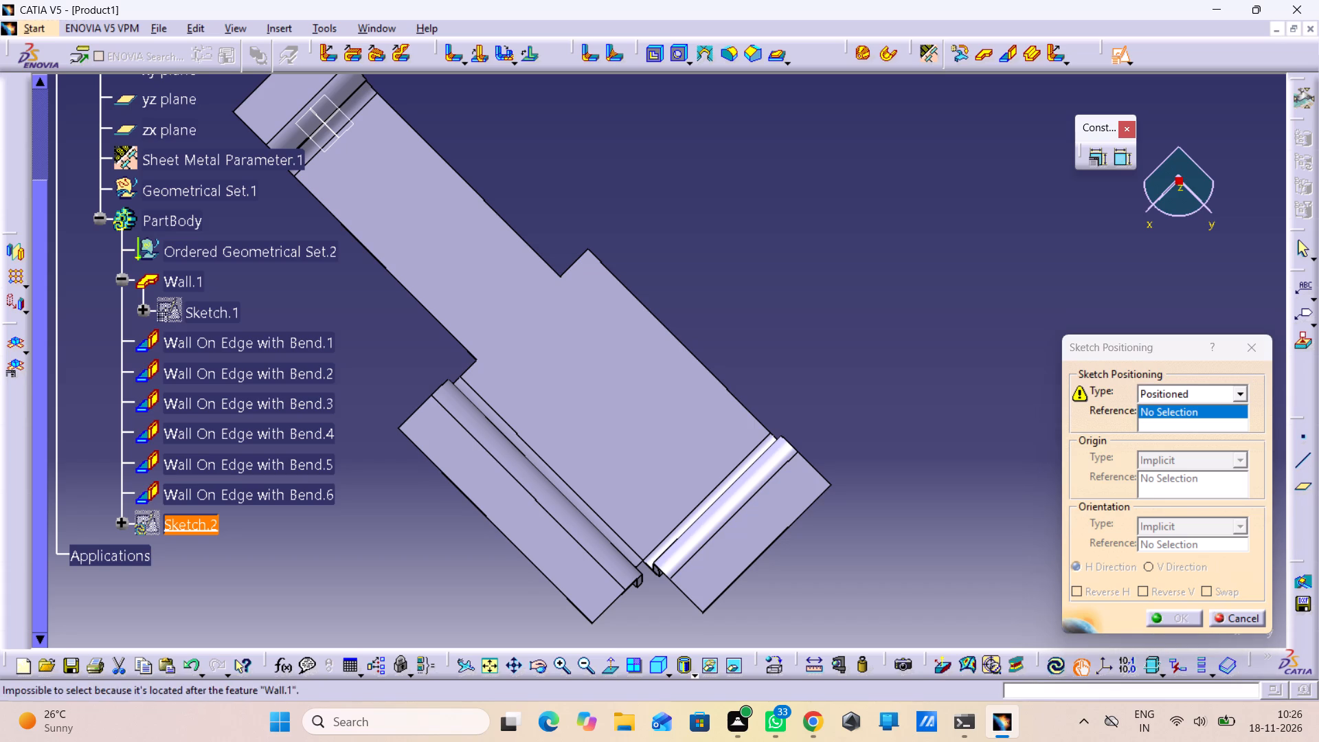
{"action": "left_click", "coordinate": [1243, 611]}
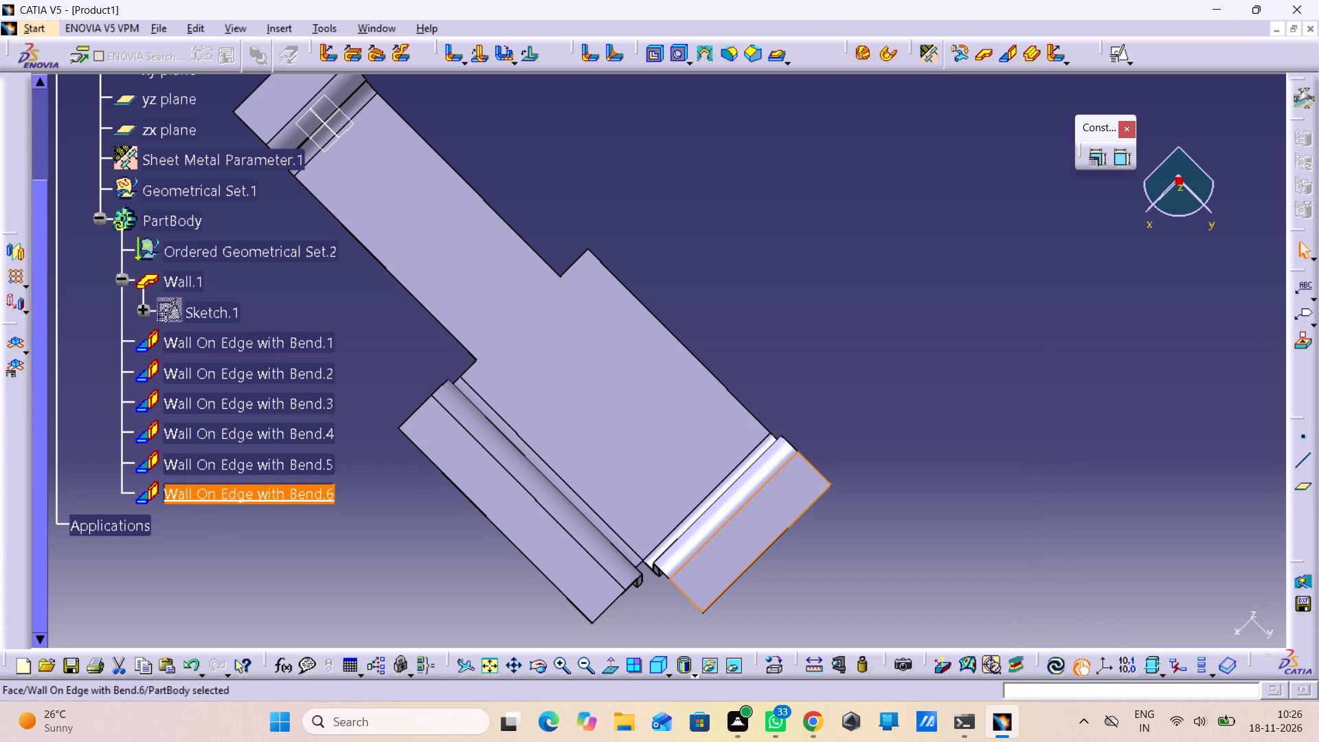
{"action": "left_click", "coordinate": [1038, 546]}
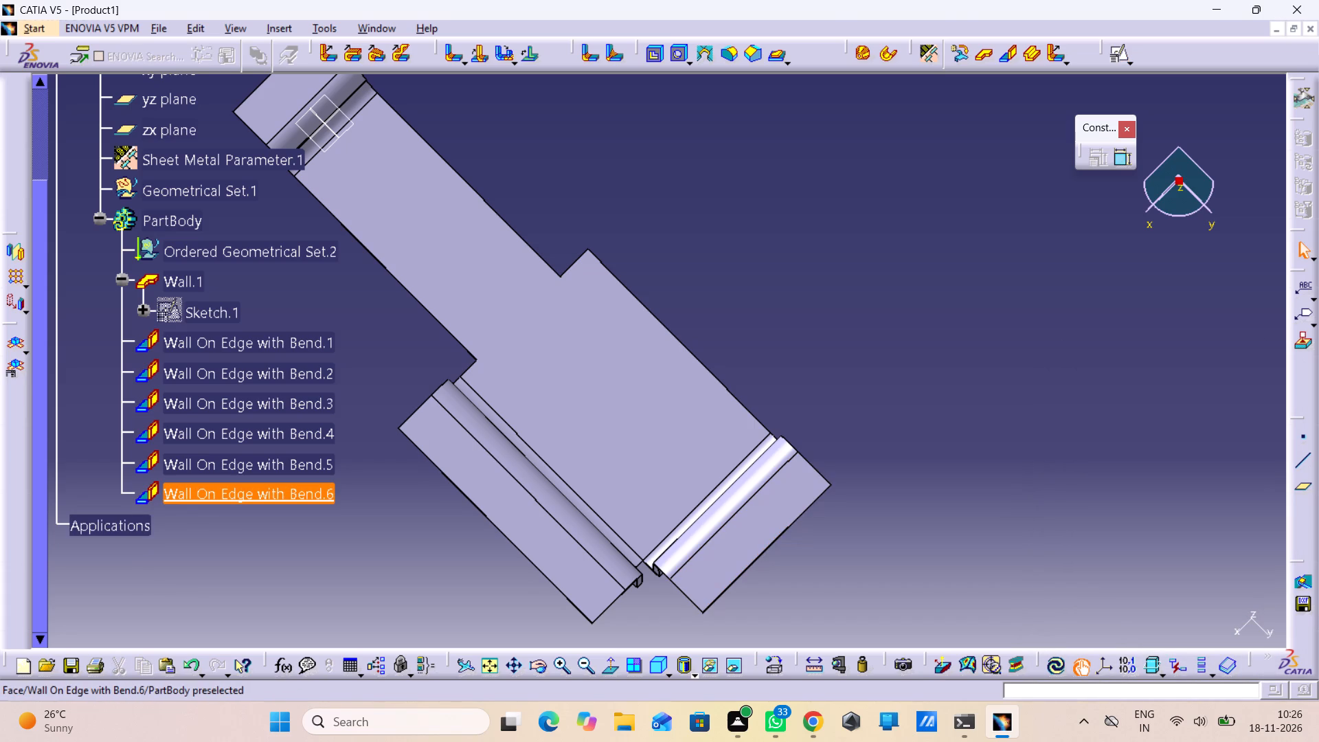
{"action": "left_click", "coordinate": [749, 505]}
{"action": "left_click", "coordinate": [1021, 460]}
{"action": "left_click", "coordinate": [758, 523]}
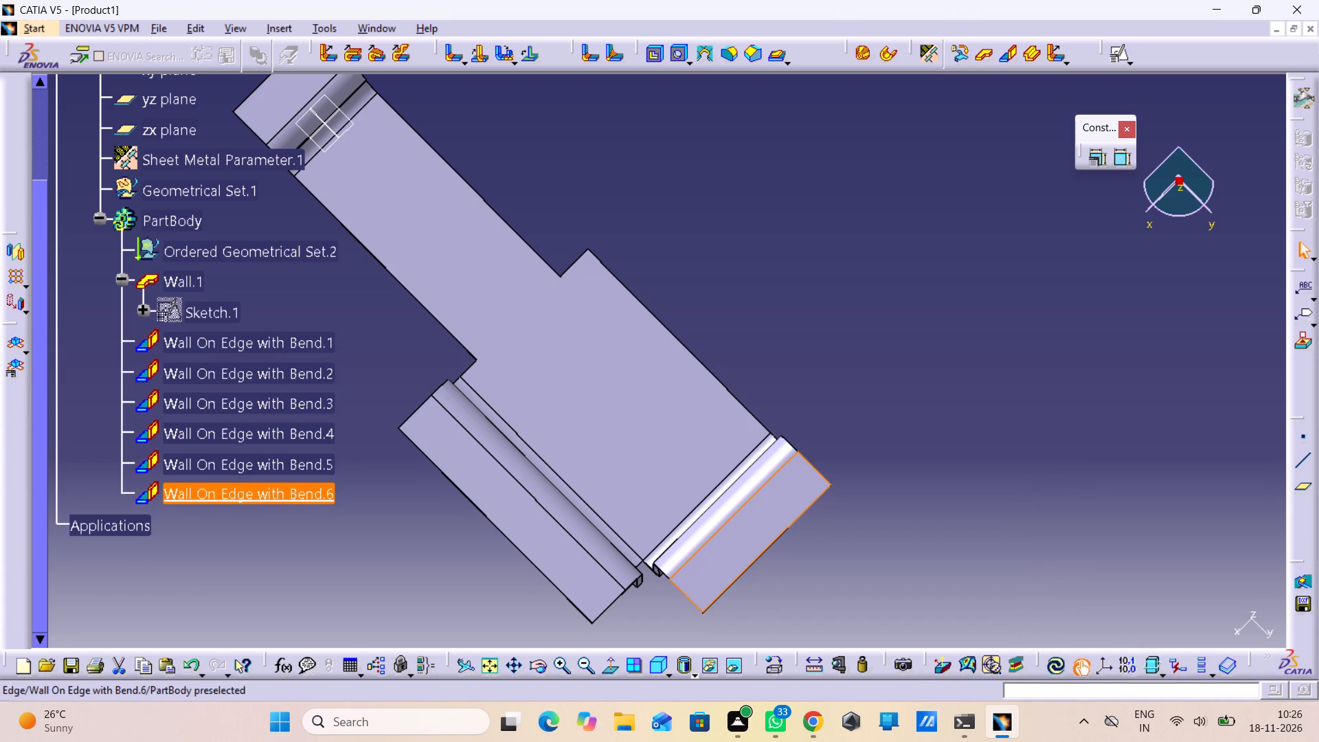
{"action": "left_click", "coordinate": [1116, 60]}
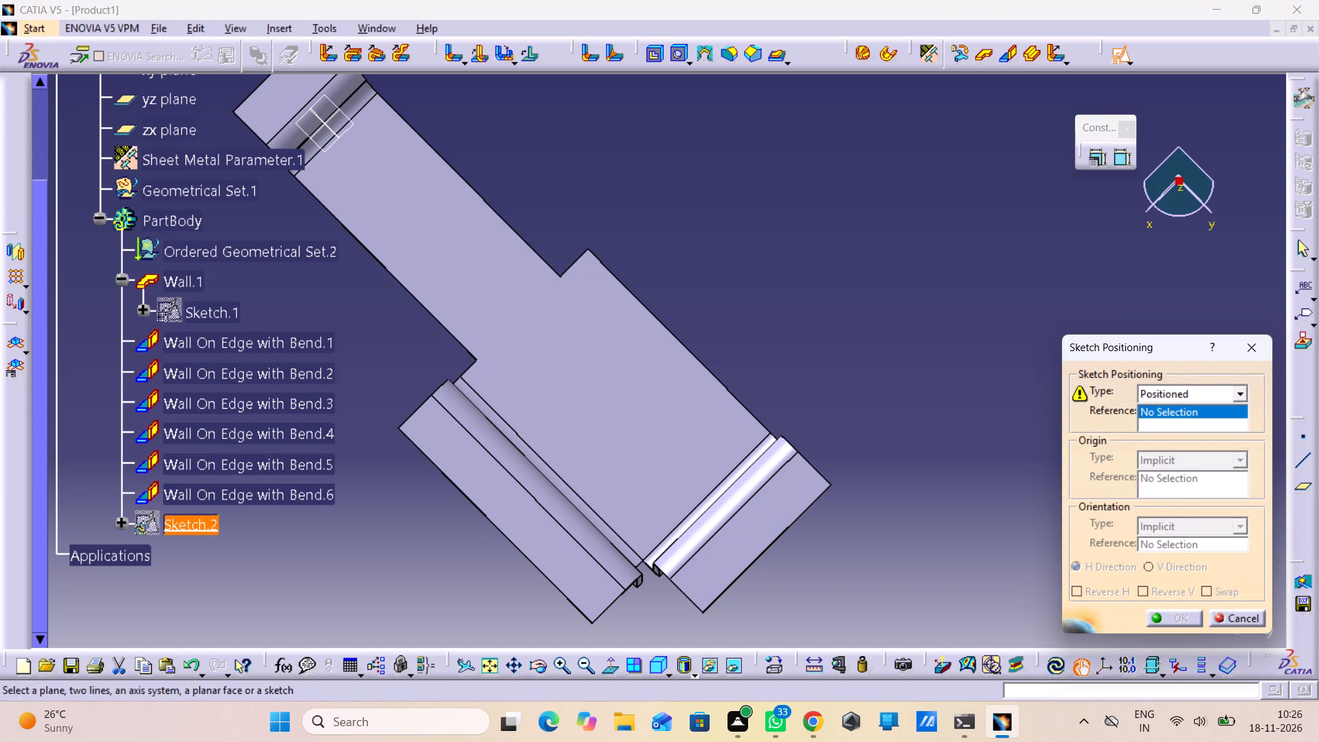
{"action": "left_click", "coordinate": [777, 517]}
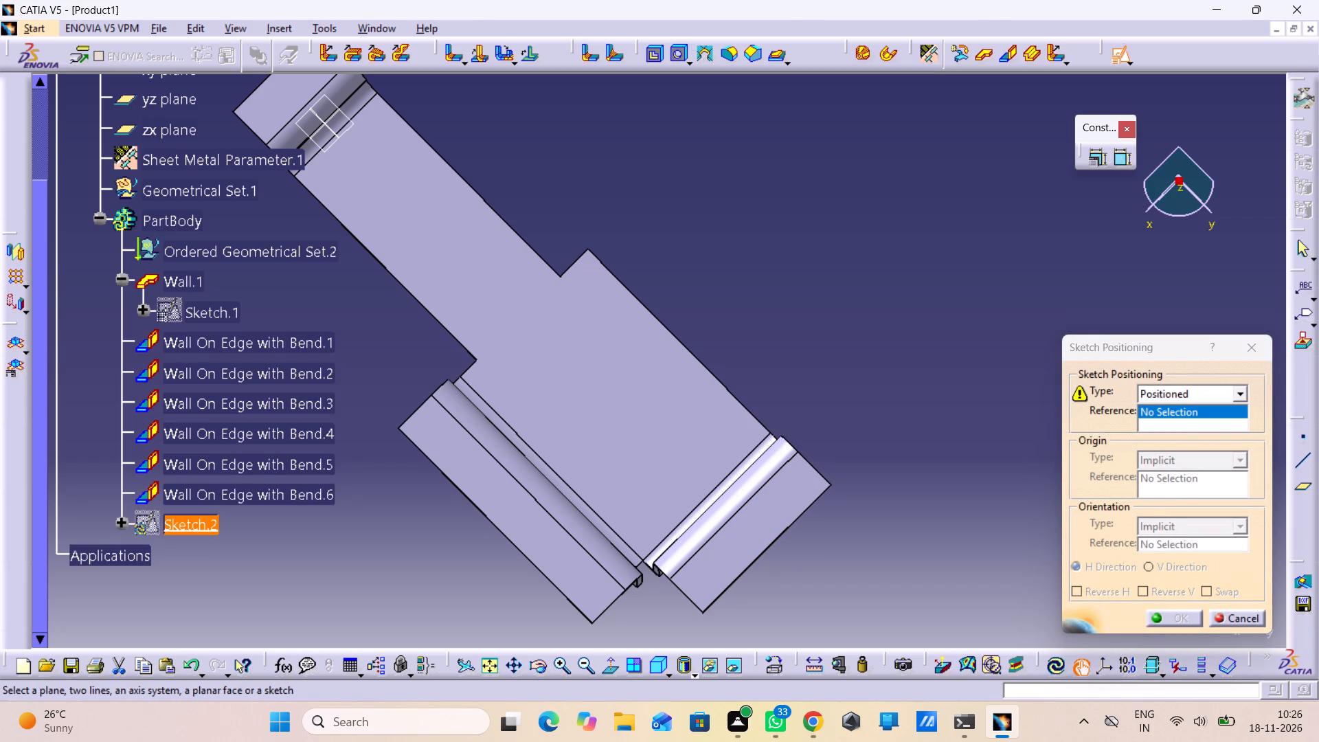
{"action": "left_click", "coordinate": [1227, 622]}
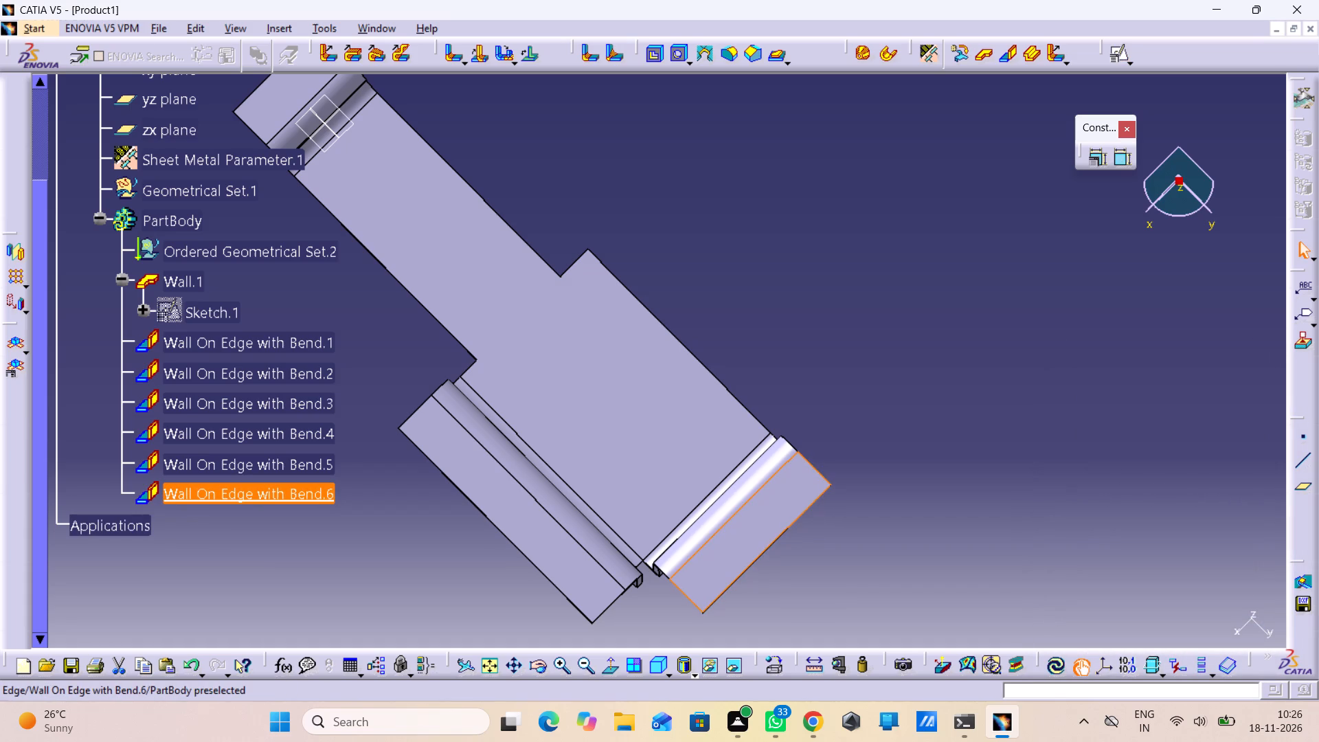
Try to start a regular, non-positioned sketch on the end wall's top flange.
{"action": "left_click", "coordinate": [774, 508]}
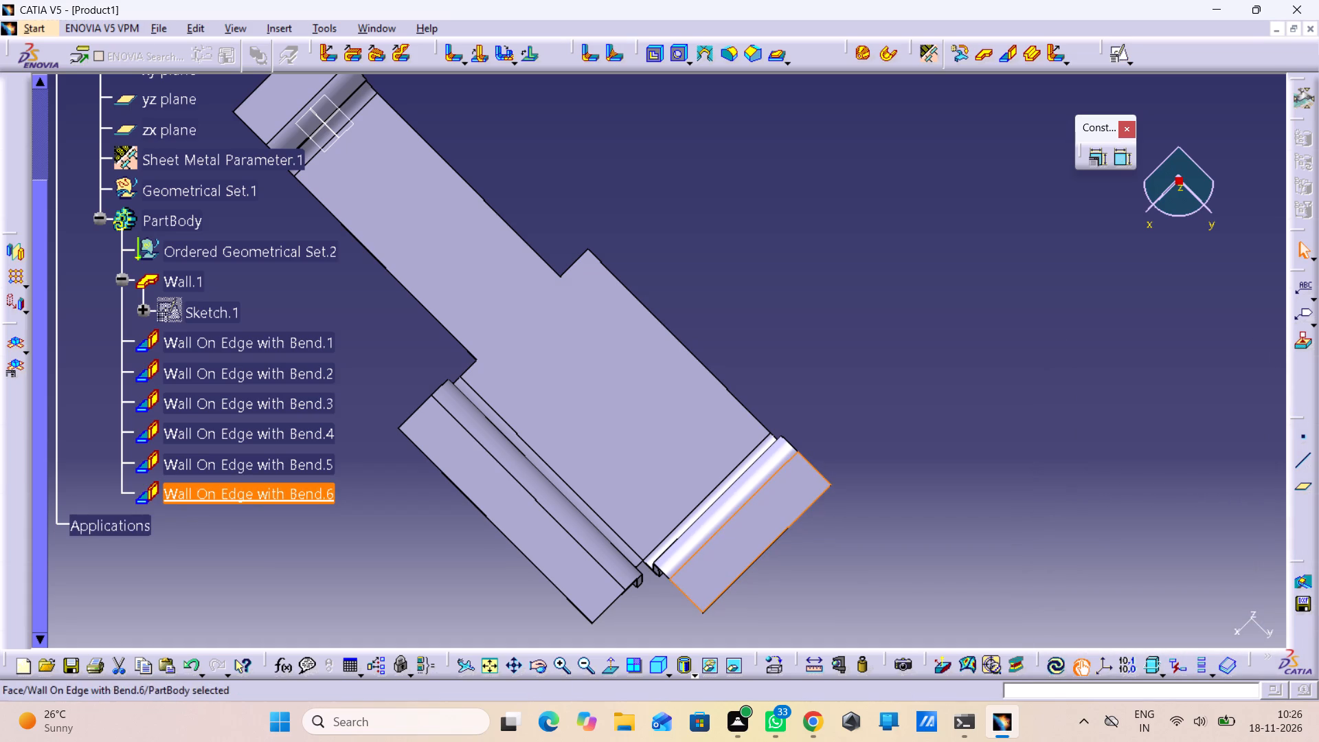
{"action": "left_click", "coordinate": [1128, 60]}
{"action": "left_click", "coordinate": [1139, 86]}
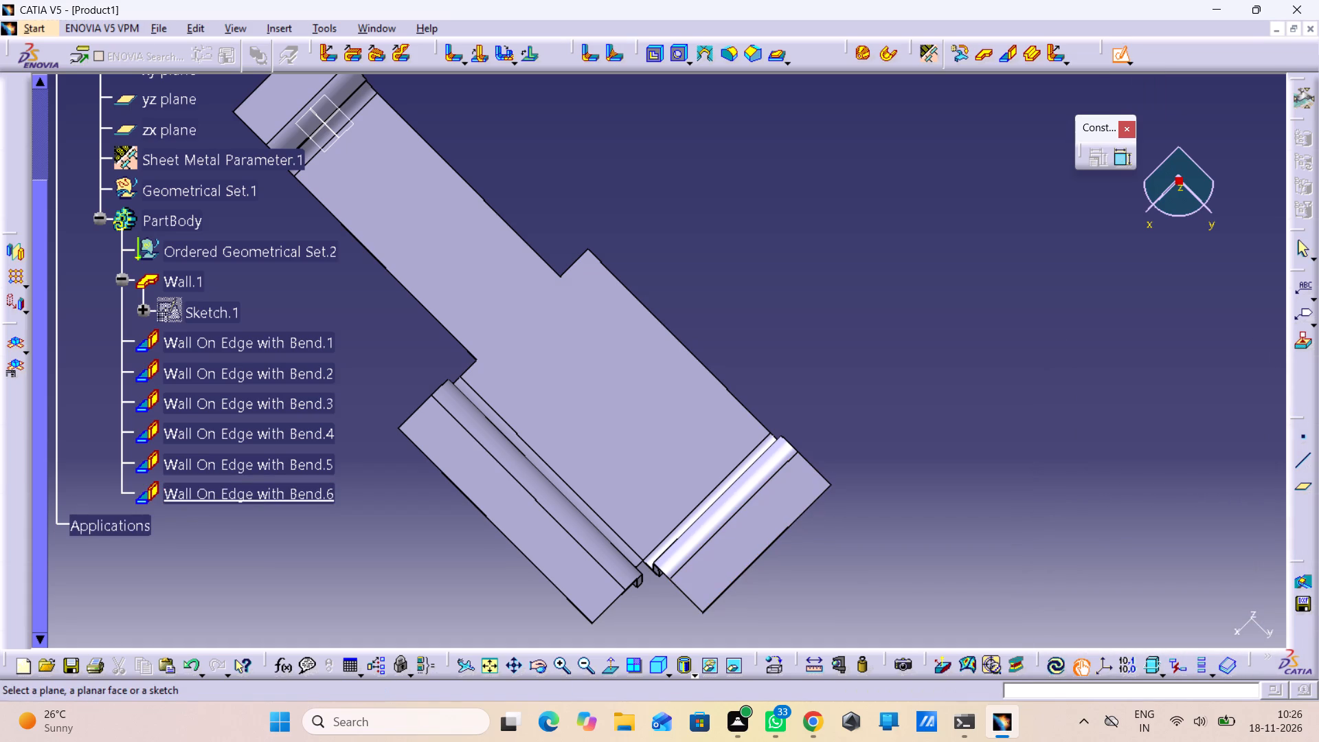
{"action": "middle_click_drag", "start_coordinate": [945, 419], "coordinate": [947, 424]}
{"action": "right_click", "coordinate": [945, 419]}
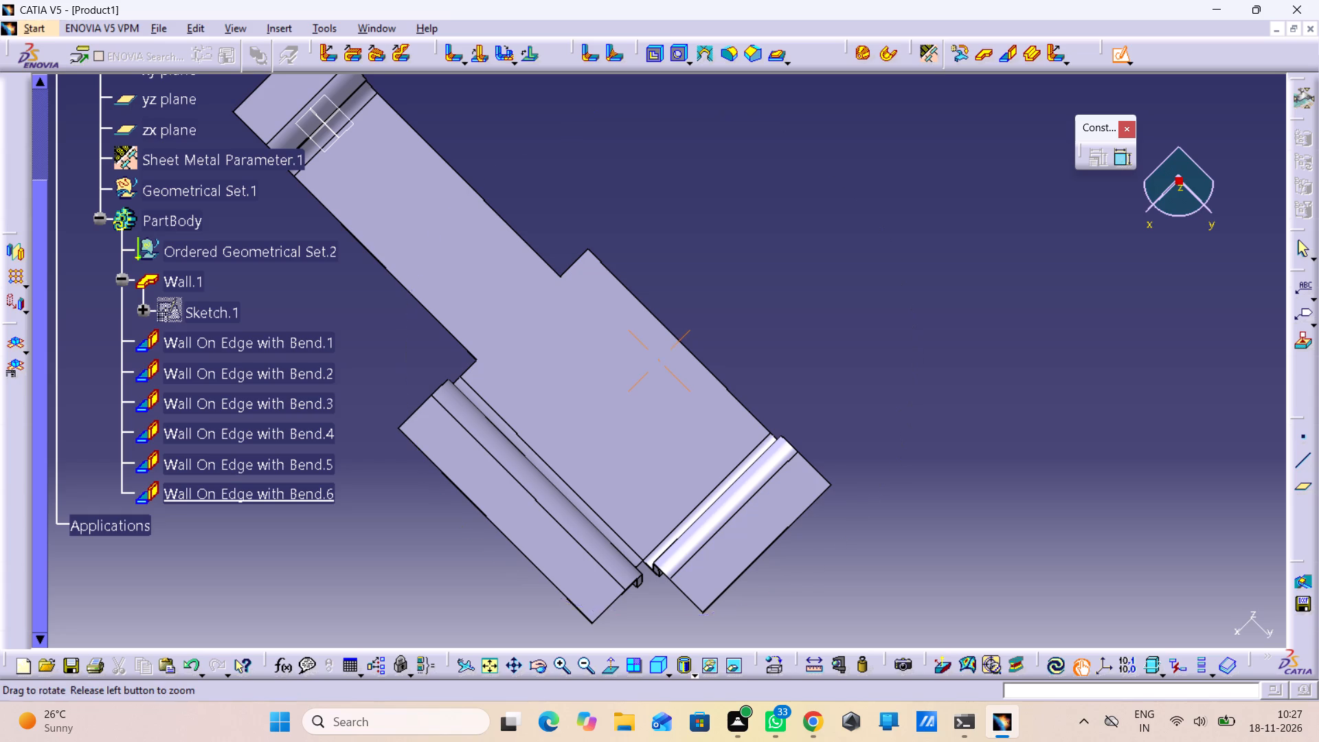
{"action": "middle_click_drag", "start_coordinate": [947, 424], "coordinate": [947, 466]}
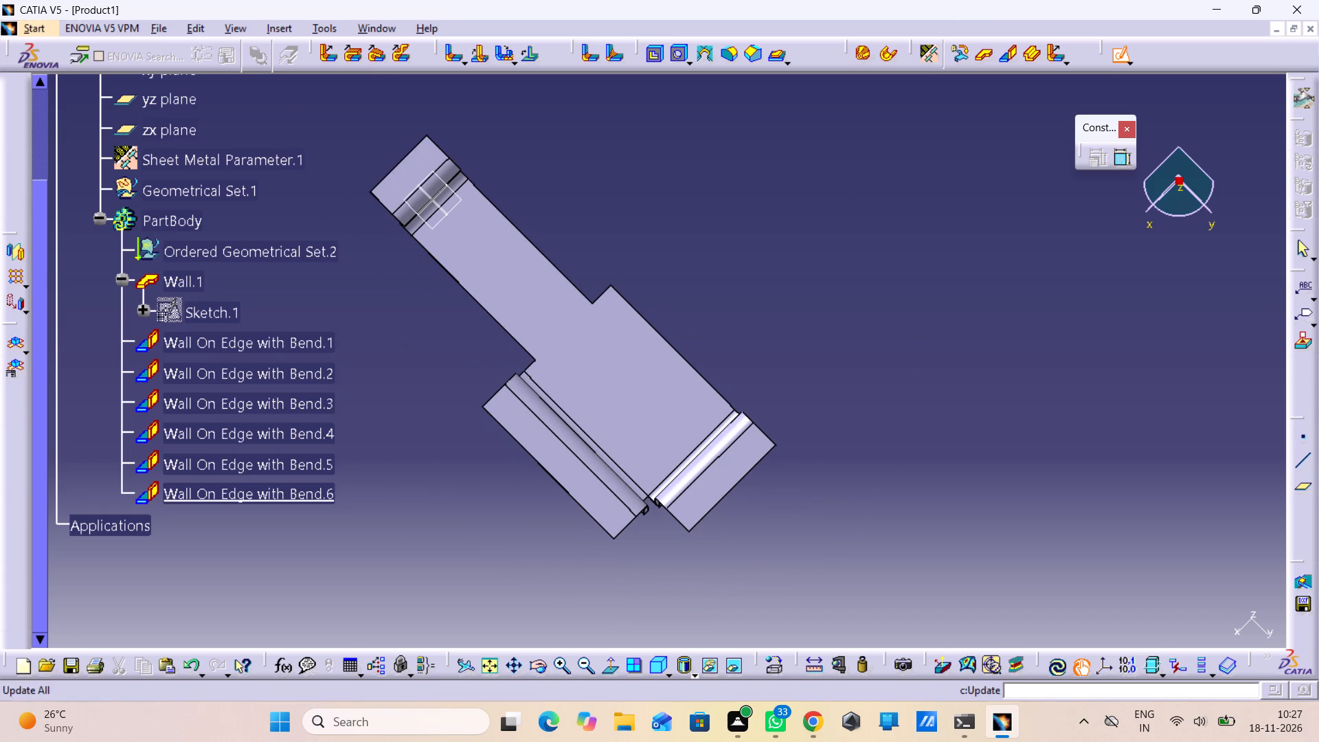
Update all features of the part.
{"action": "left_click", "coordinate": [1055, 670]}
{"action": "left_click", "coordinate": [1050, 671]}
{"action": "left_click", "coordinate": [1050, 671]}
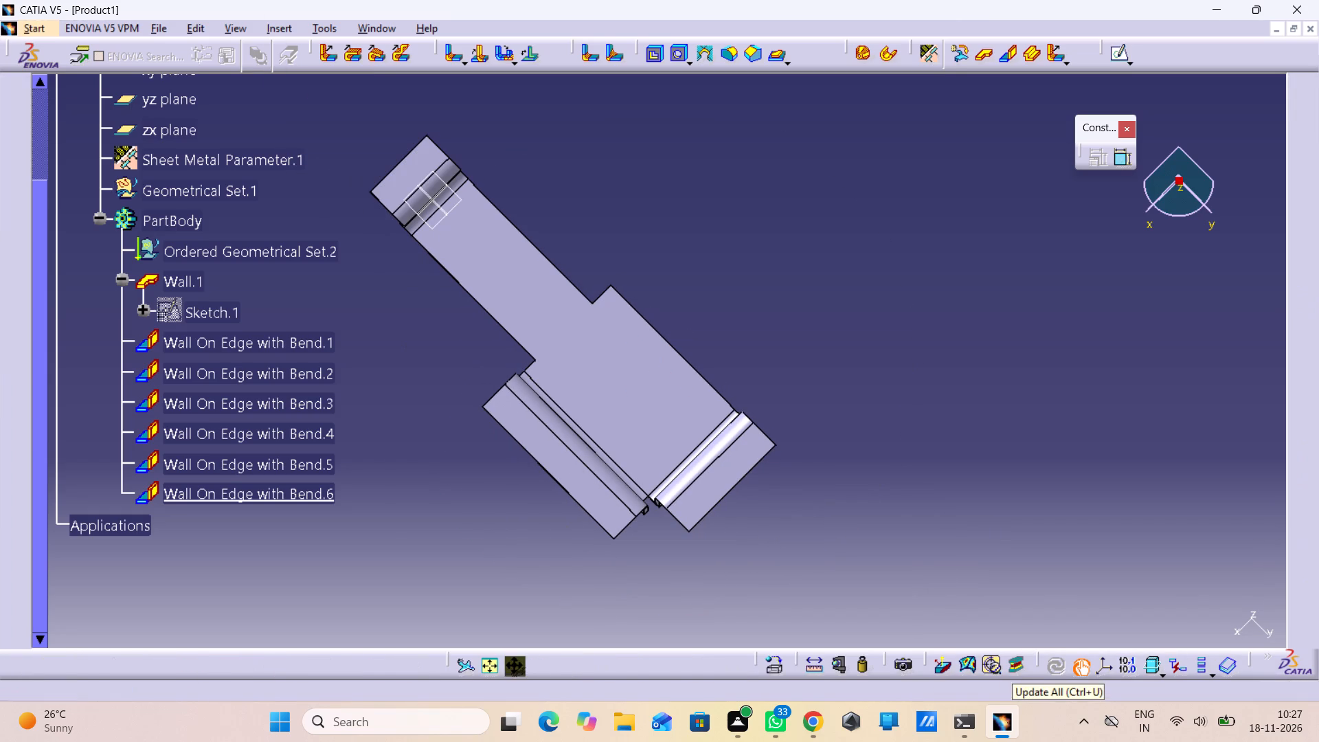
{"action": "left_click", "coordinate": [1046, 592]}
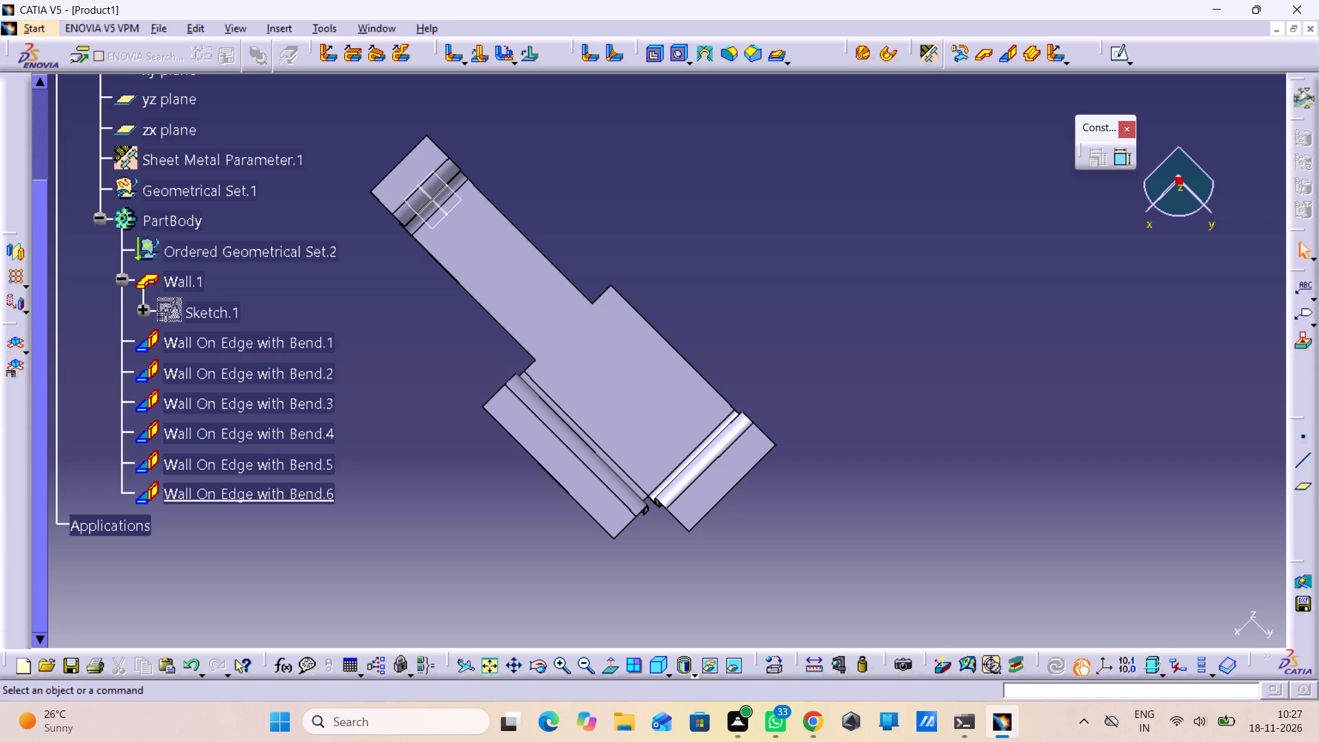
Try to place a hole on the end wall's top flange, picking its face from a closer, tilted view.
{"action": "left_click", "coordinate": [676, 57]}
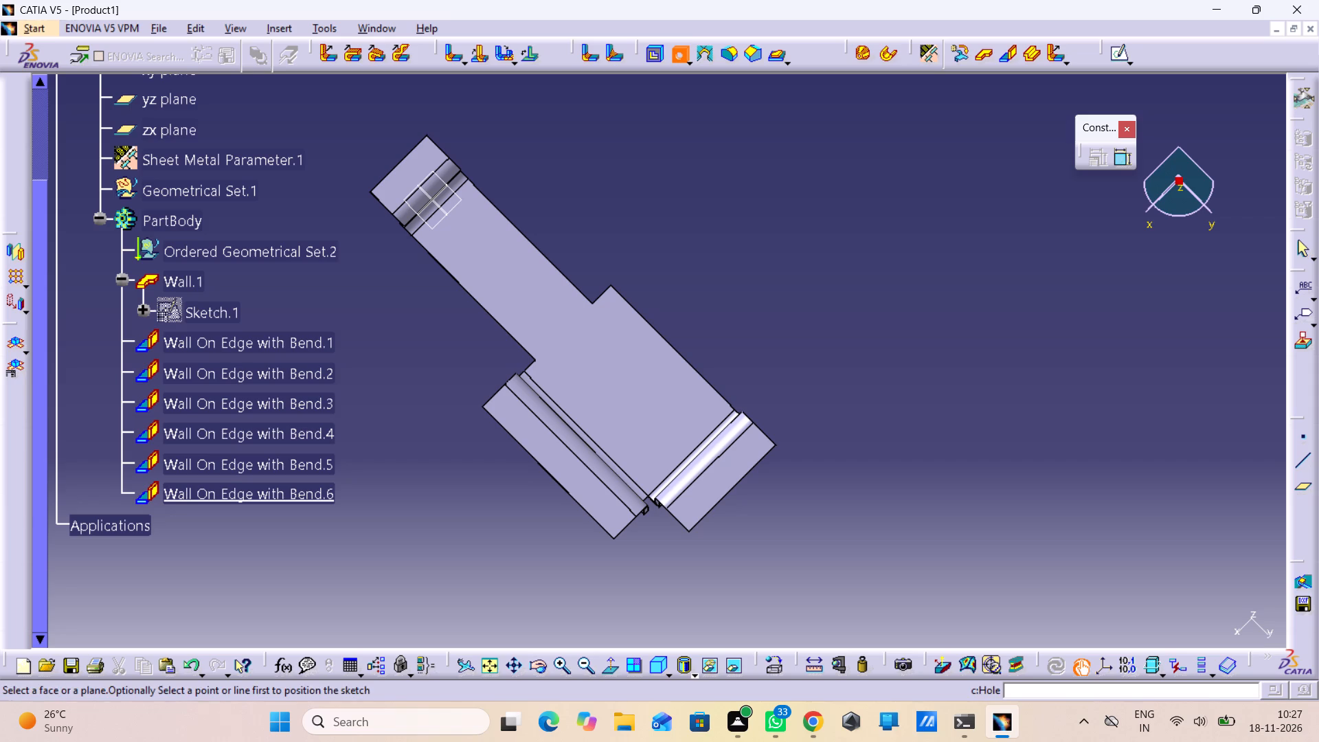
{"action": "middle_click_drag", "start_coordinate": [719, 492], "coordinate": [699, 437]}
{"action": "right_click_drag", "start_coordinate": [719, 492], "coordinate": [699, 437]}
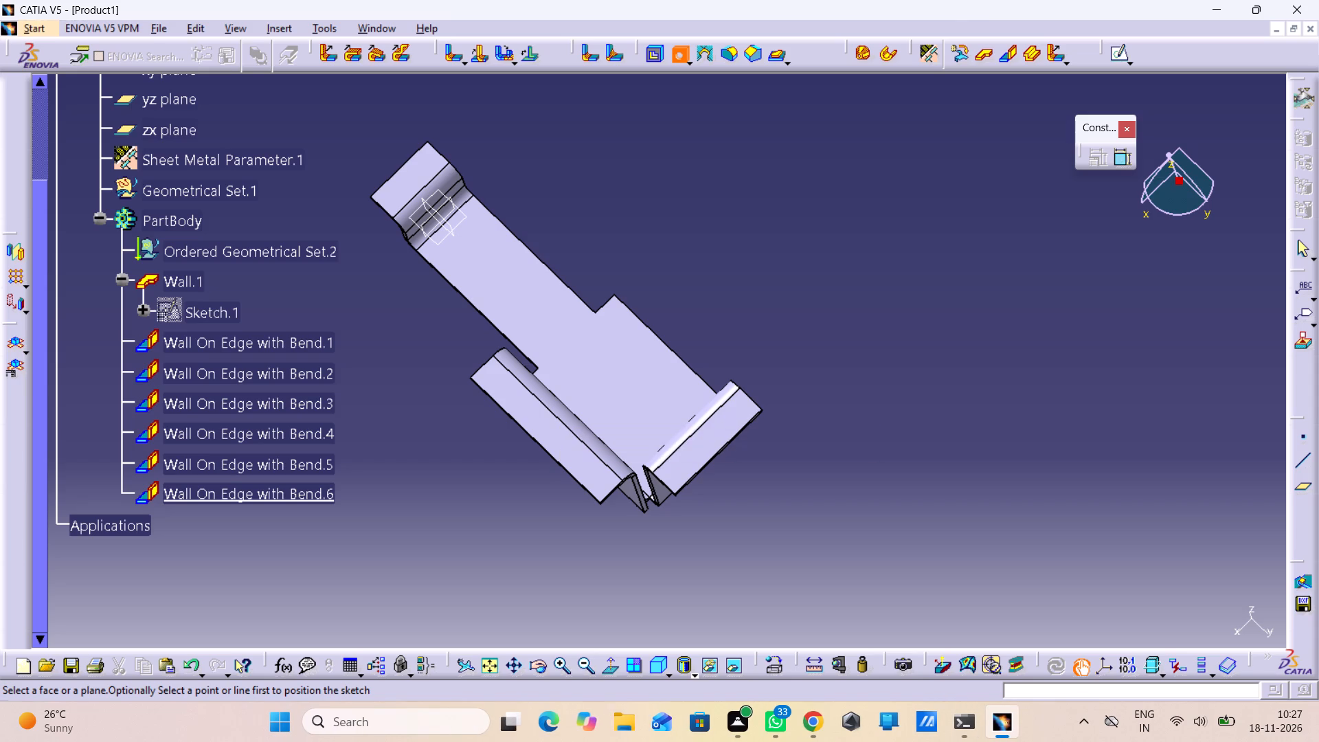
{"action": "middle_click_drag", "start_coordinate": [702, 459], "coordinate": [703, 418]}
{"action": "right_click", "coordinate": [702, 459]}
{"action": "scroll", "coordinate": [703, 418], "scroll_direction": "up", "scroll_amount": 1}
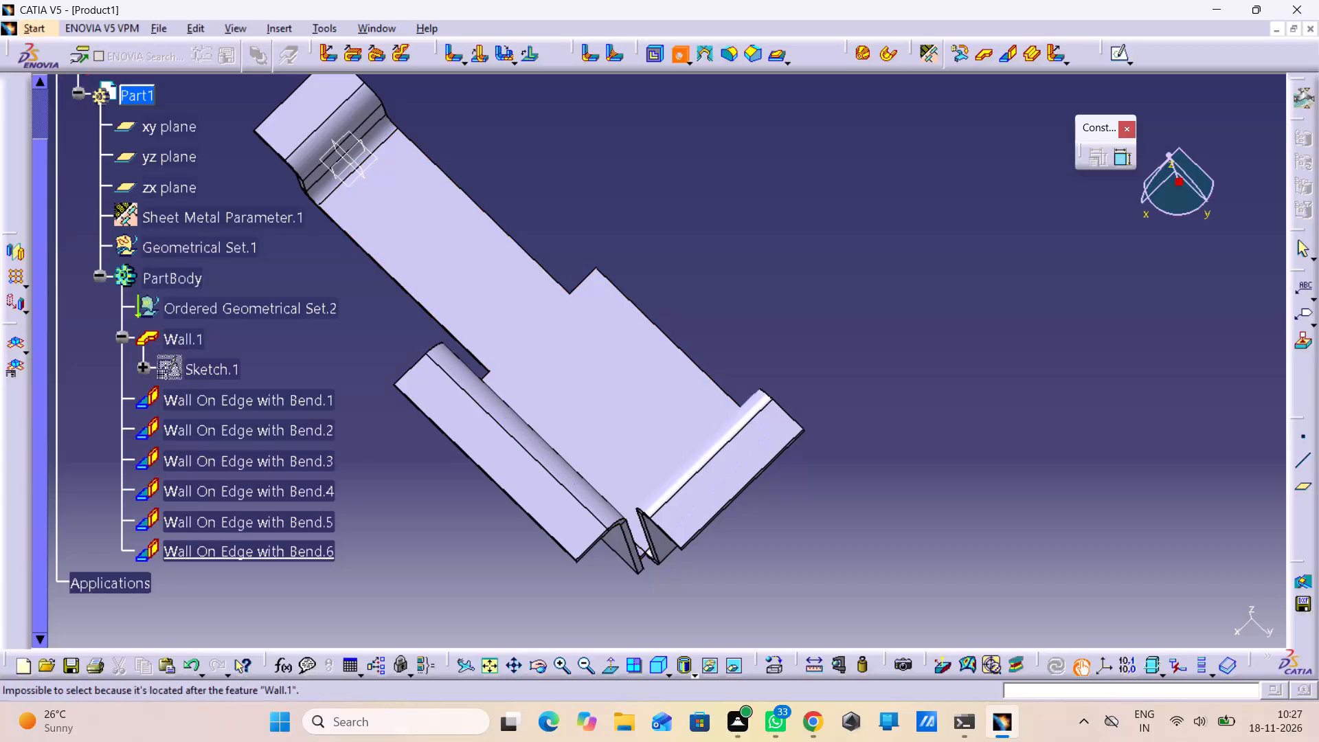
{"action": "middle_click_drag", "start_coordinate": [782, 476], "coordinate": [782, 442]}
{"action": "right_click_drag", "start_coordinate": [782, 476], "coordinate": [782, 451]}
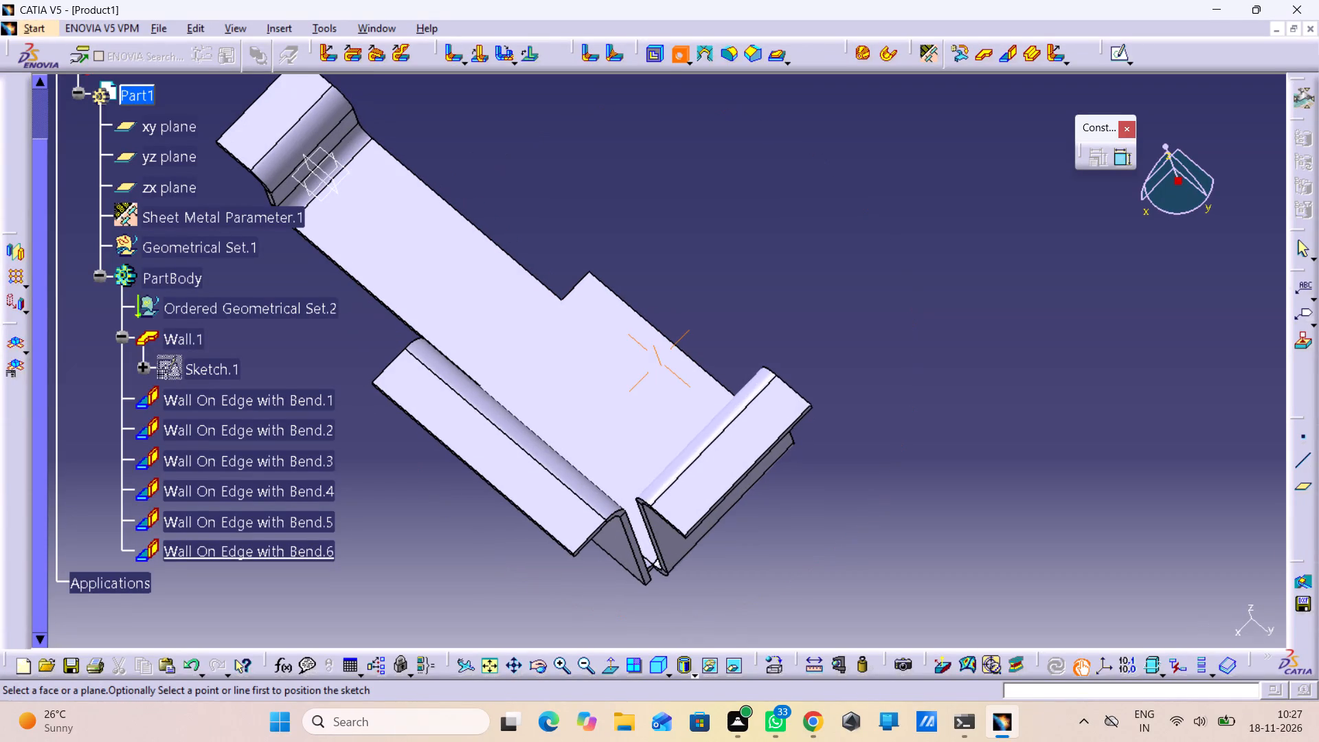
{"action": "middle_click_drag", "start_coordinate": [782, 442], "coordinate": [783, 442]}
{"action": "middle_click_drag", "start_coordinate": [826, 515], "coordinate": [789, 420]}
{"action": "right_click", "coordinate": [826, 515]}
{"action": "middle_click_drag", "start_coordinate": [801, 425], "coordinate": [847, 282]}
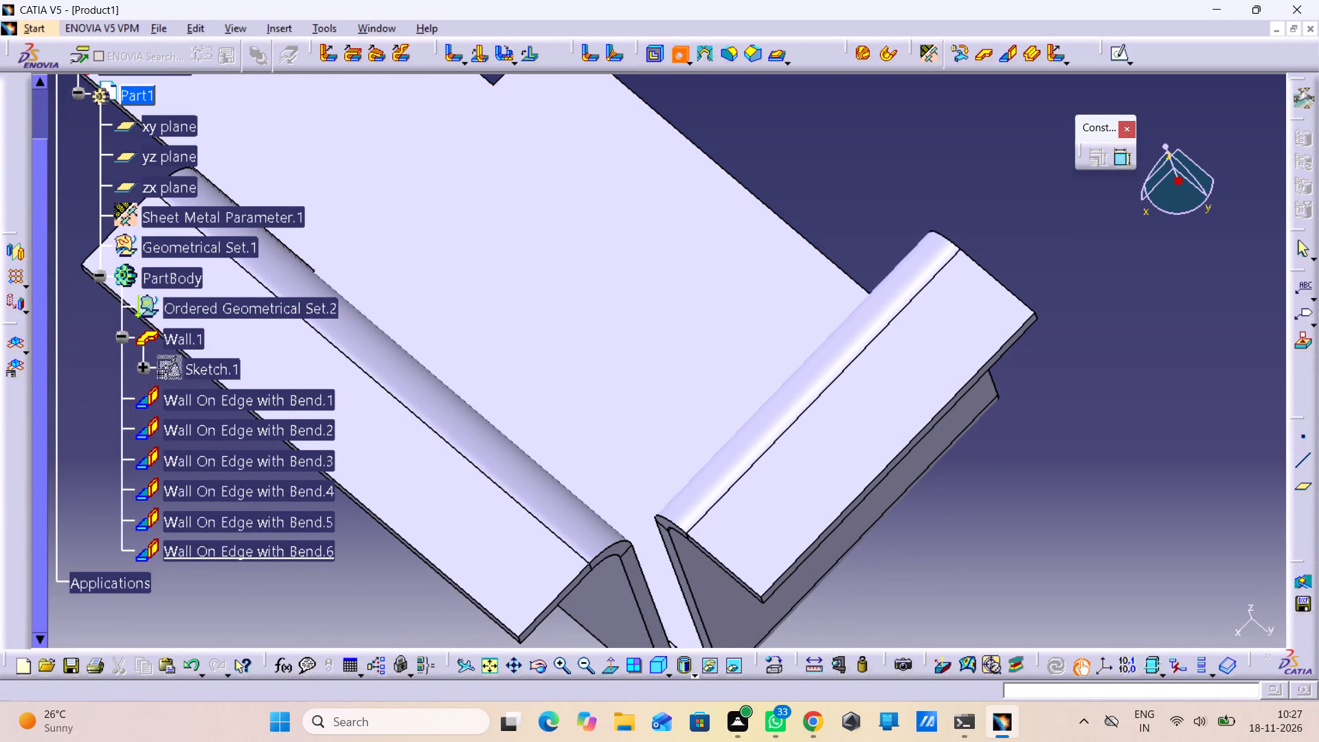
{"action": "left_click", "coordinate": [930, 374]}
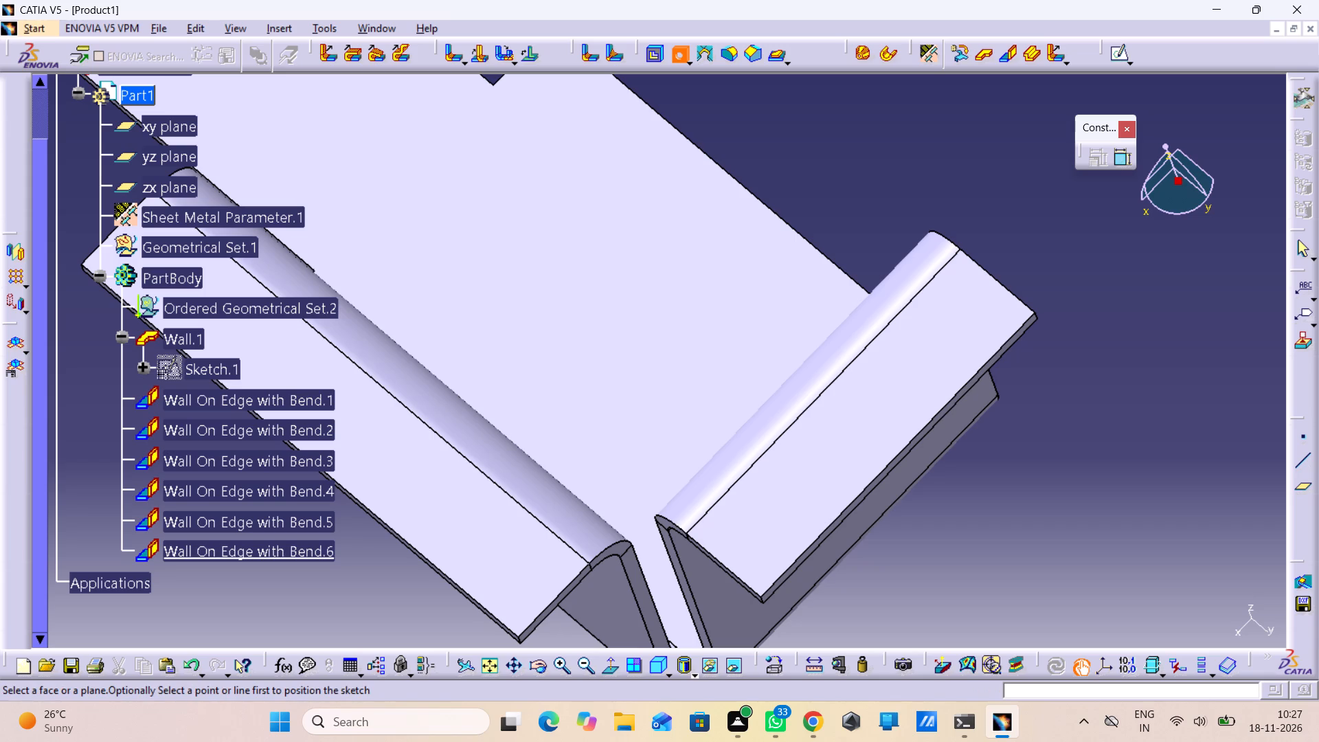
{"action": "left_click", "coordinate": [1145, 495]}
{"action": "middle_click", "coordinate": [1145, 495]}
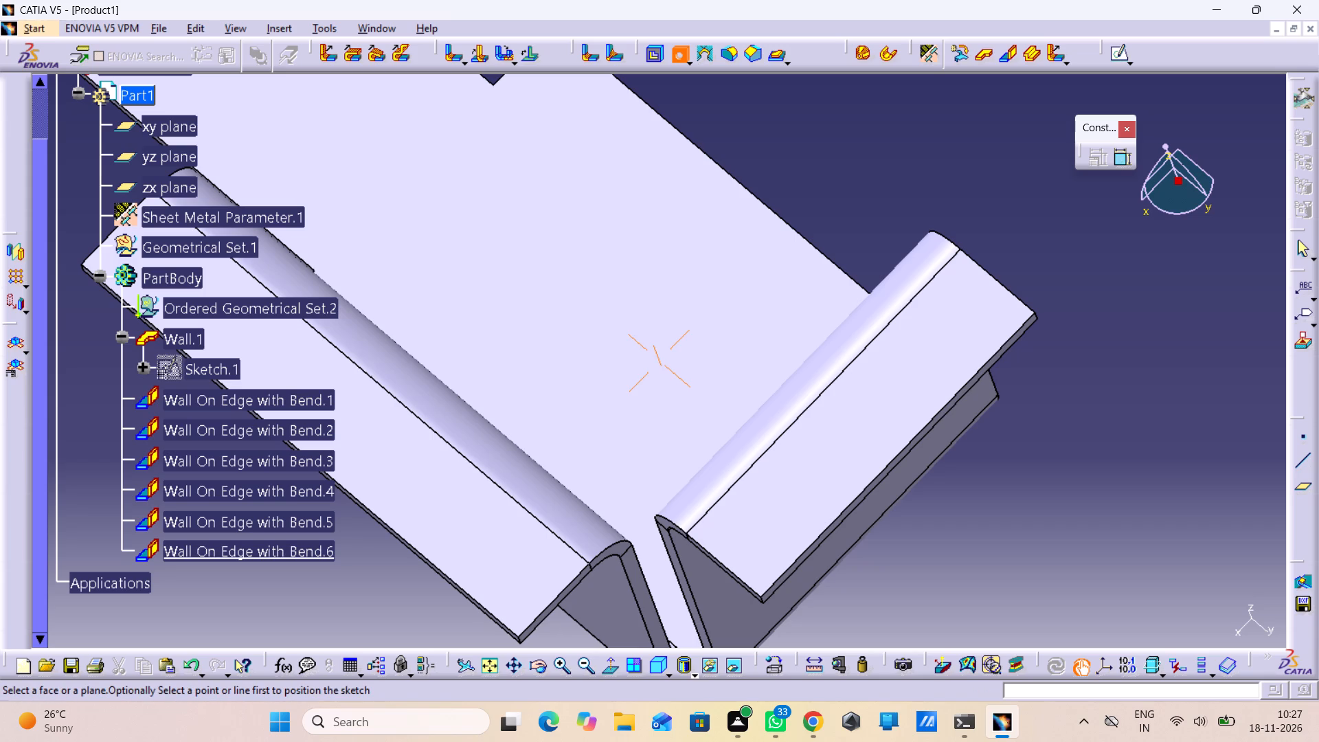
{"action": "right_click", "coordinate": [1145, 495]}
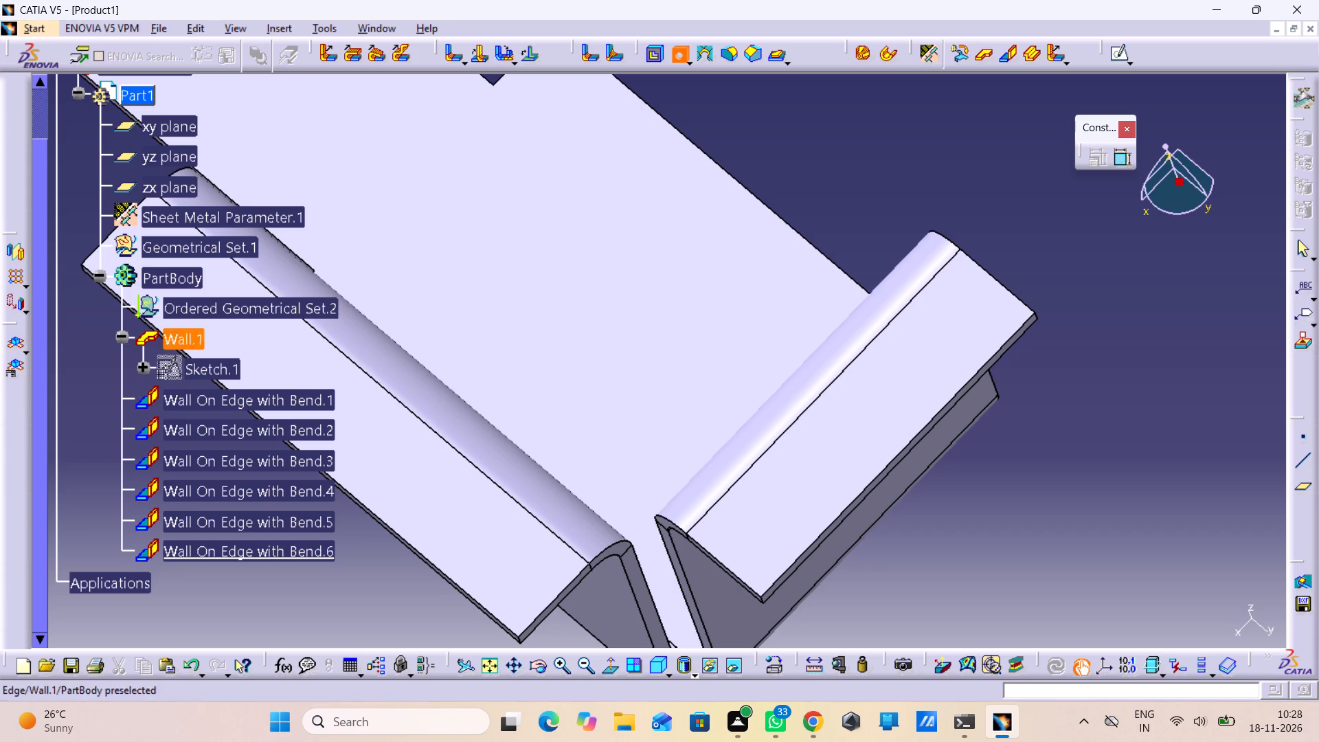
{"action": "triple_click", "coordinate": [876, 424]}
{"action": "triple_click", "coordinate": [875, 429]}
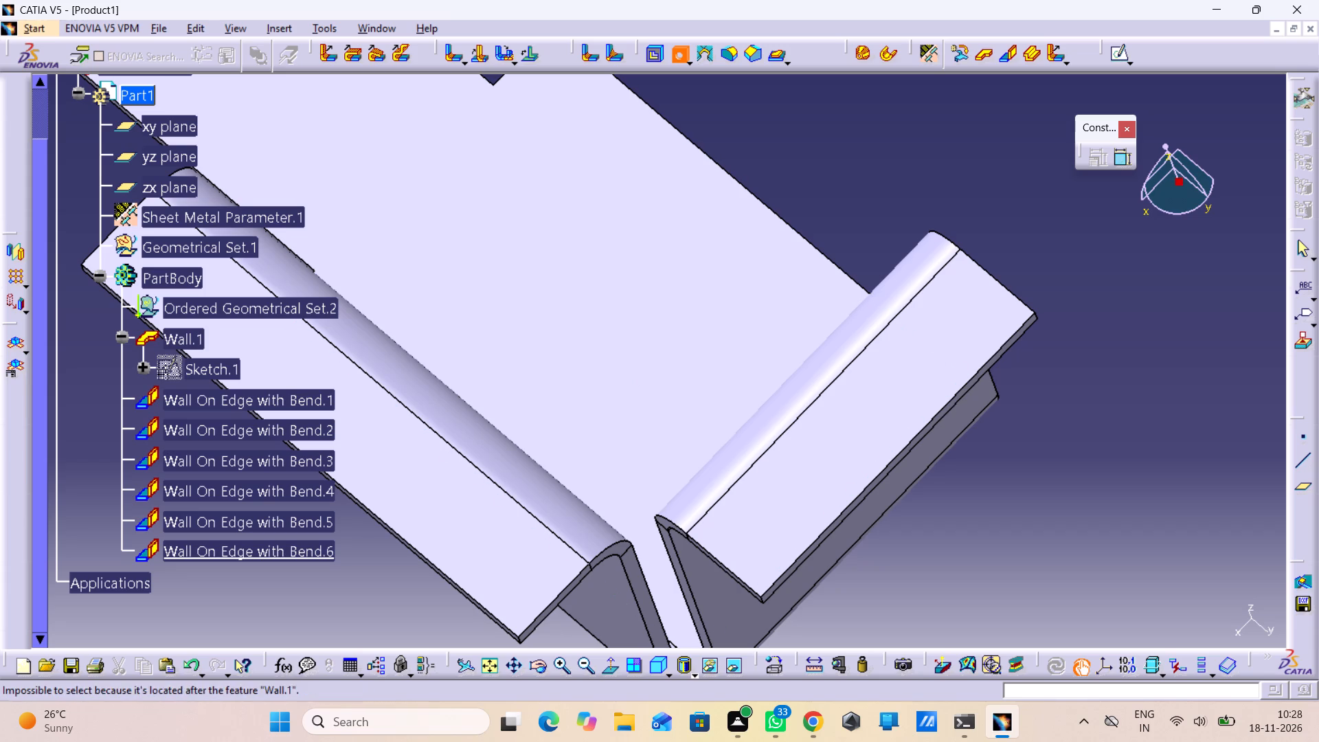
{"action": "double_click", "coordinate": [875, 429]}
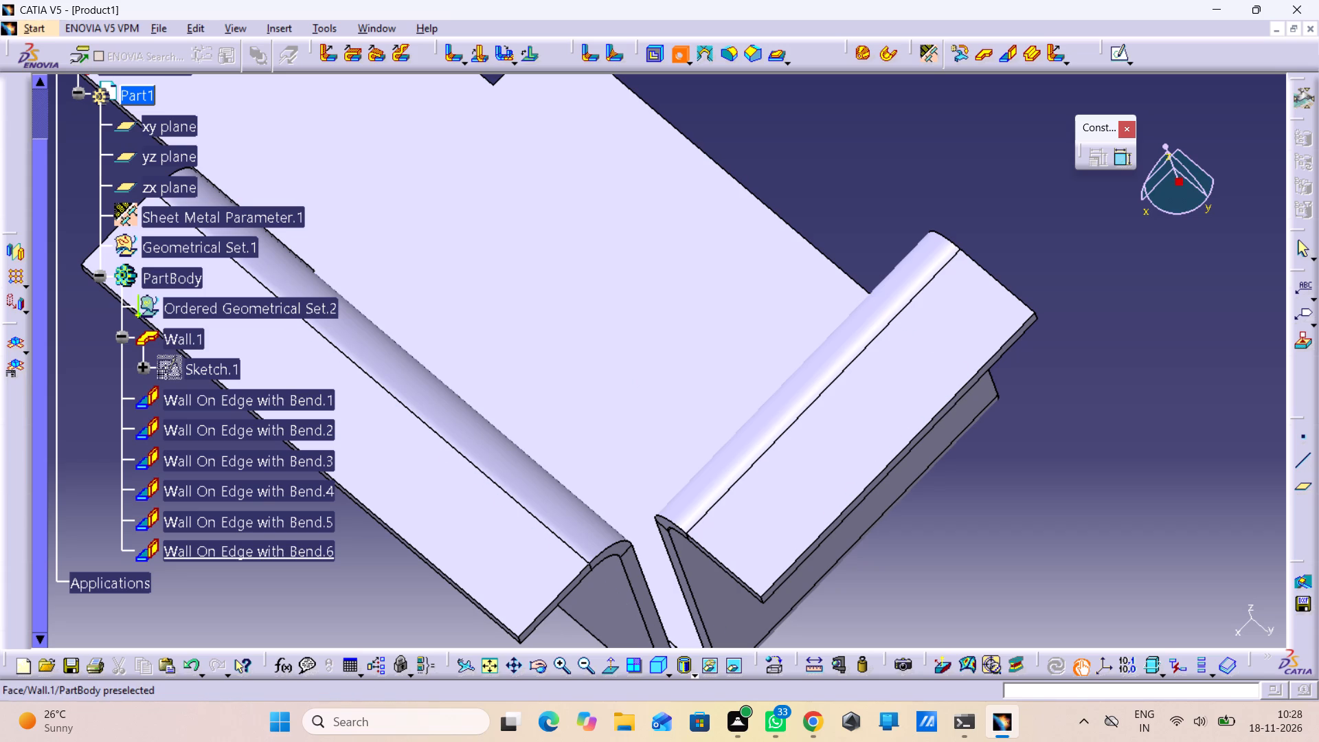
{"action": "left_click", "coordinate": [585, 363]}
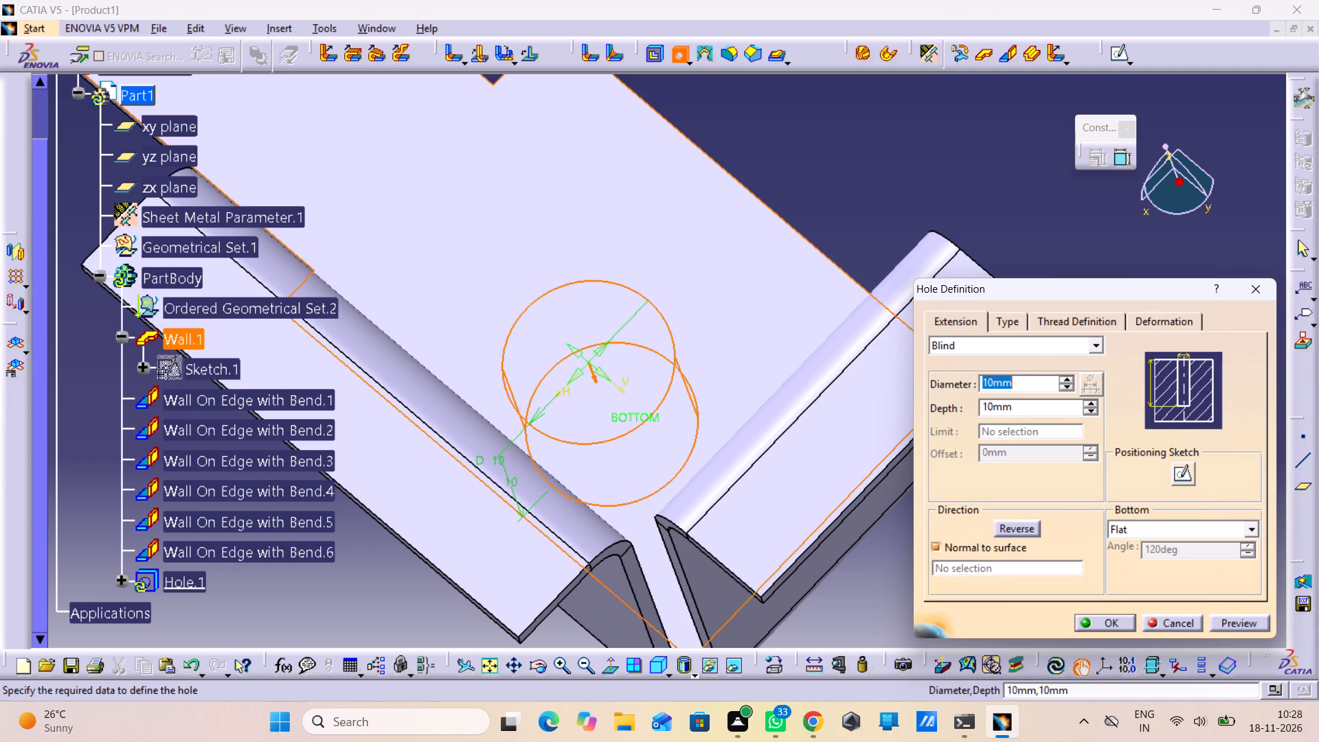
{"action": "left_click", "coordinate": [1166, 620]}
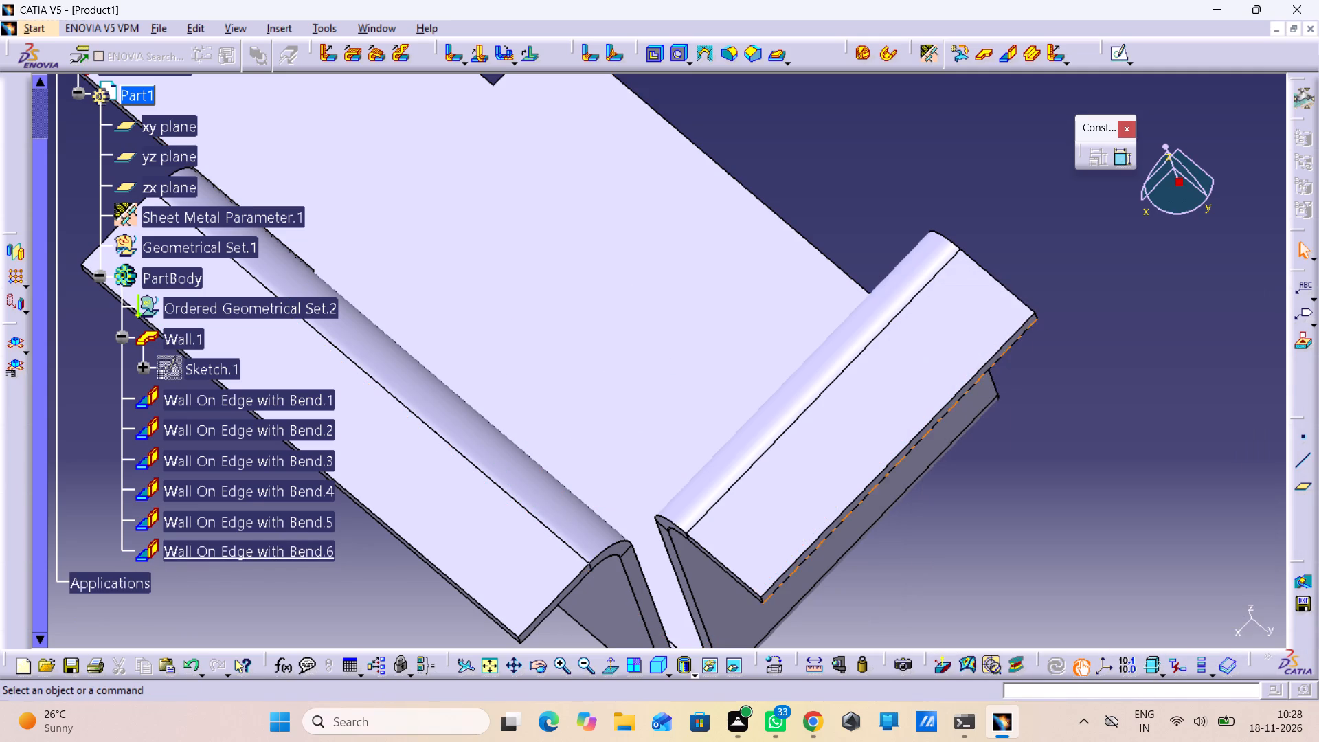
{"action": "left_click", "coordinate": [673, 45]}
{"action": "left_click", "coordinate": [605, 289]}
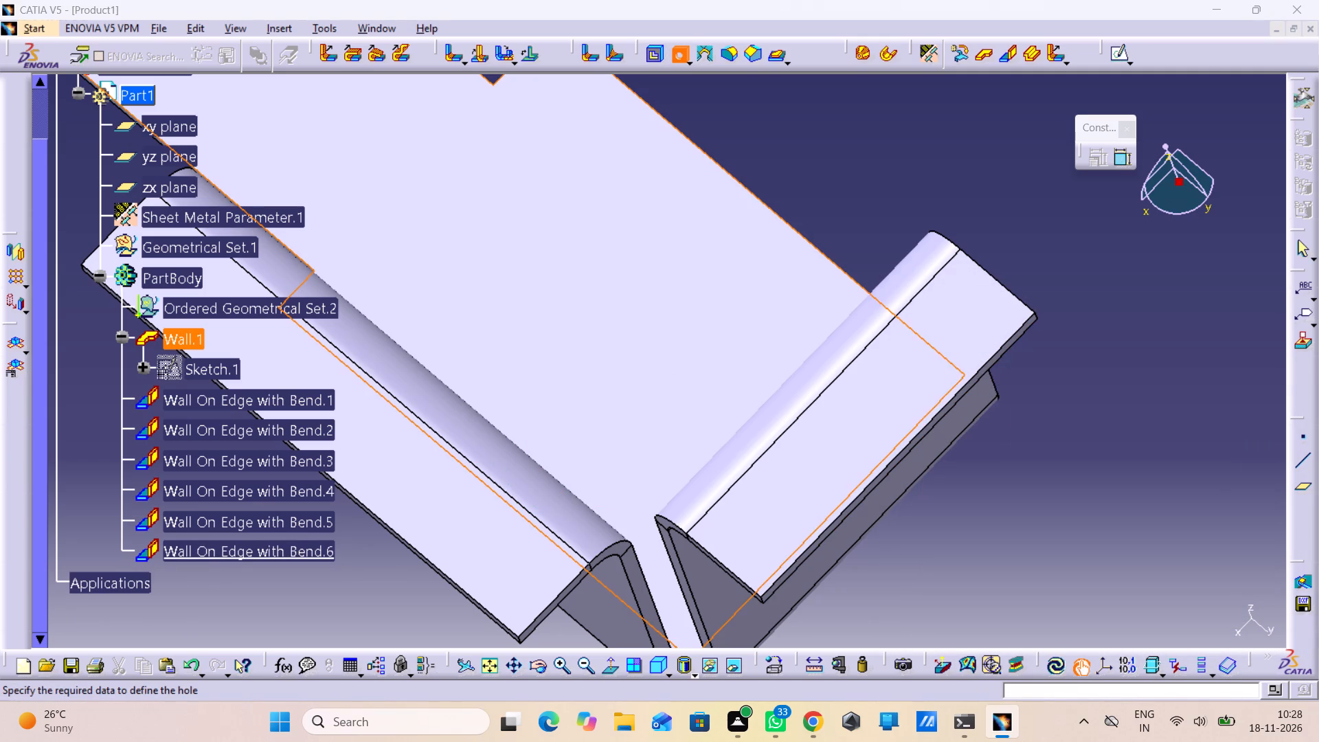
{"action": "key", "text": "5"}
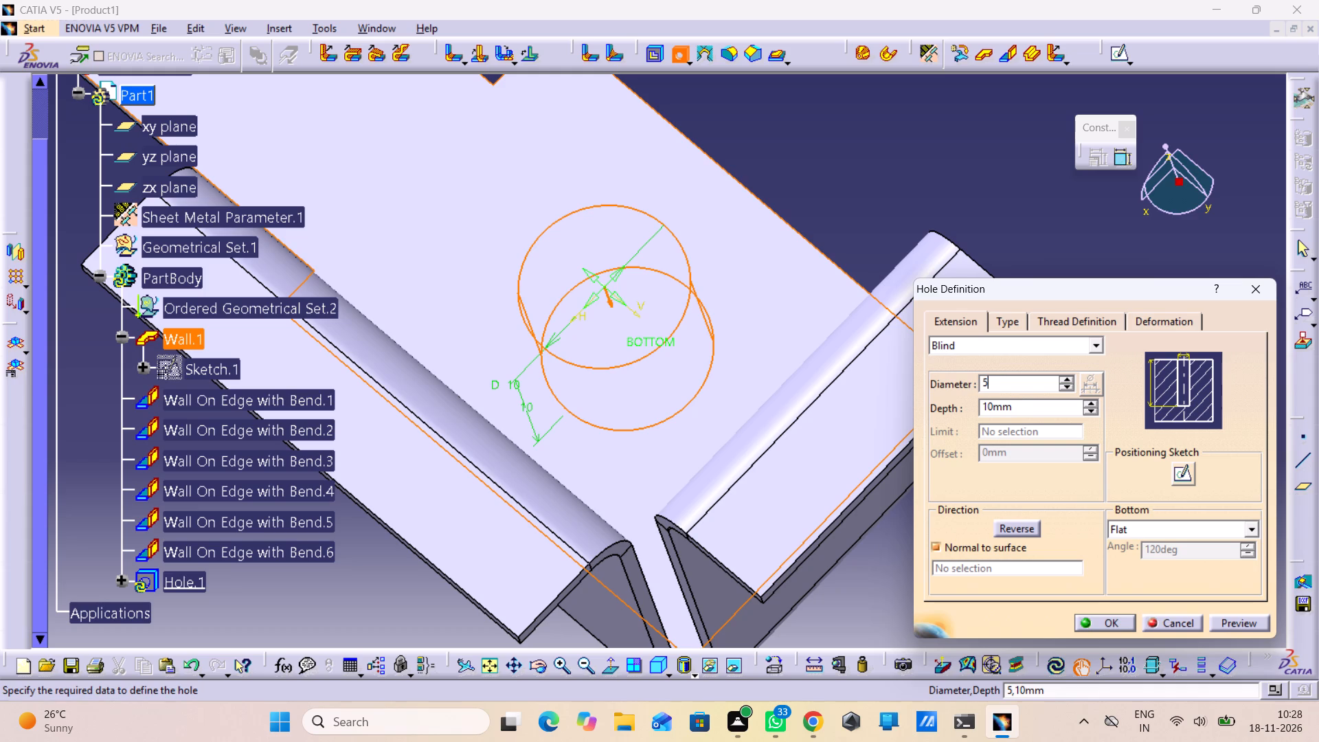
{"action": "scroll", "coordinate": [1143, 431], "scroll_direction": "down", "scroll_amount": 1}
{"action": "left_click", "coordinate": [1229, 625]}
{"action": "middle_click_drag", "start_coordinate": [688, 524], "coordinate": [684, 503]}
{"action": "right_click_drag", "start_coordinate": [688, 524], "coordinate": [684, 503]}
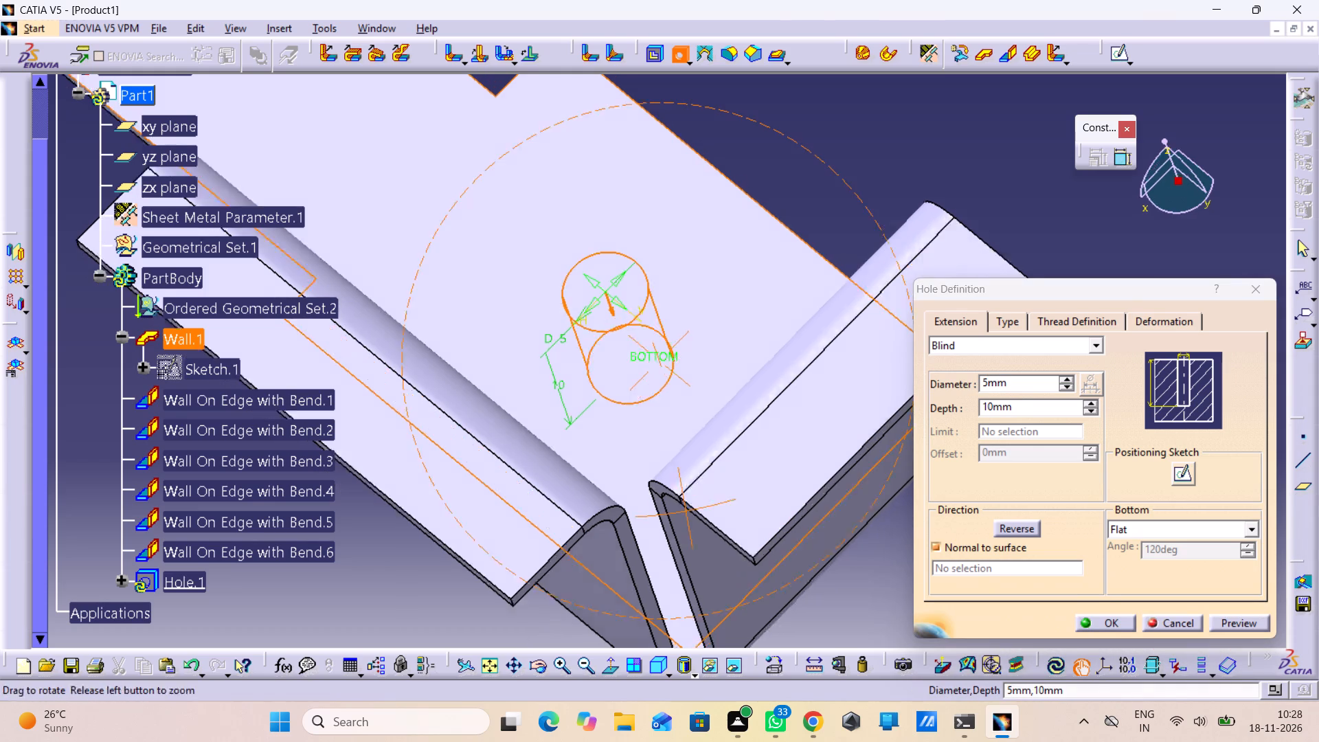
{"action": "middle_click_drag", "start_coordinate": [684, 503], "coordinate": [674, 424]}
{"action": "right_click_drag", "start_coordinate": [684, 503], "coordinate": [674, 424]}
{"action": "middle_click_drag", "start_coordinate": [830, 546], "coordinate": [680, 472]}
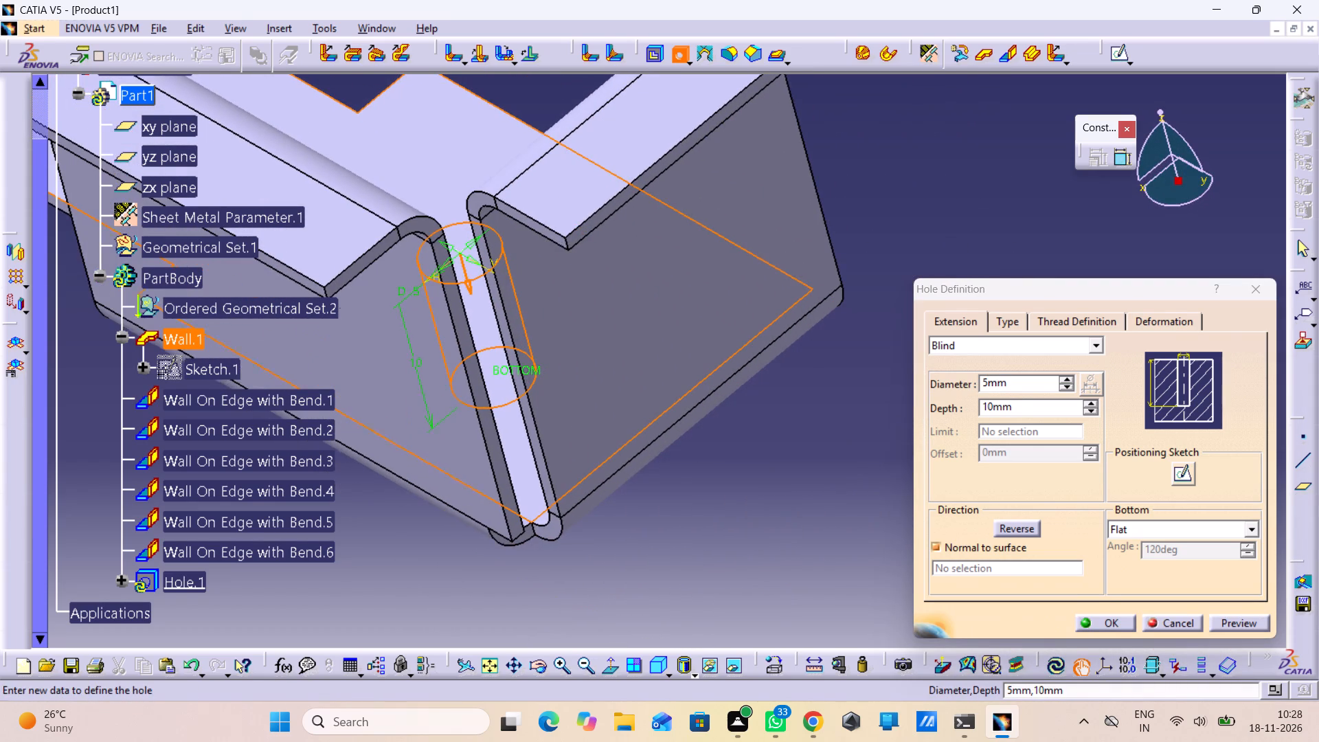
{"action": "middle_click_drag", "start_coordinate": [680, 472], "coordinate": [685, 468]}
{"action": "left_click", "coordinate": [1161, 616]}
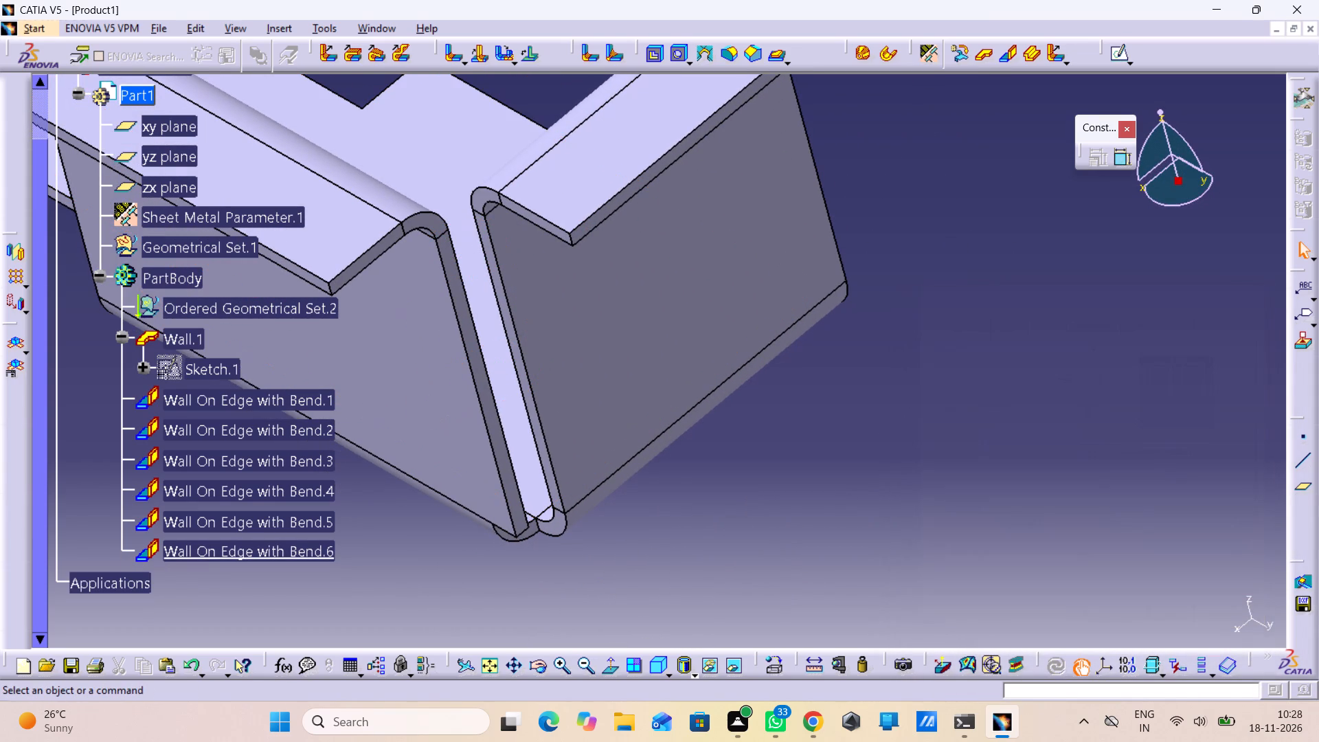
Start a hole on the end wall's top flange and position its centre 9 mm from the short edge nearest the side wall.
{"action": "left_click", "coordinate": [675, 49]}
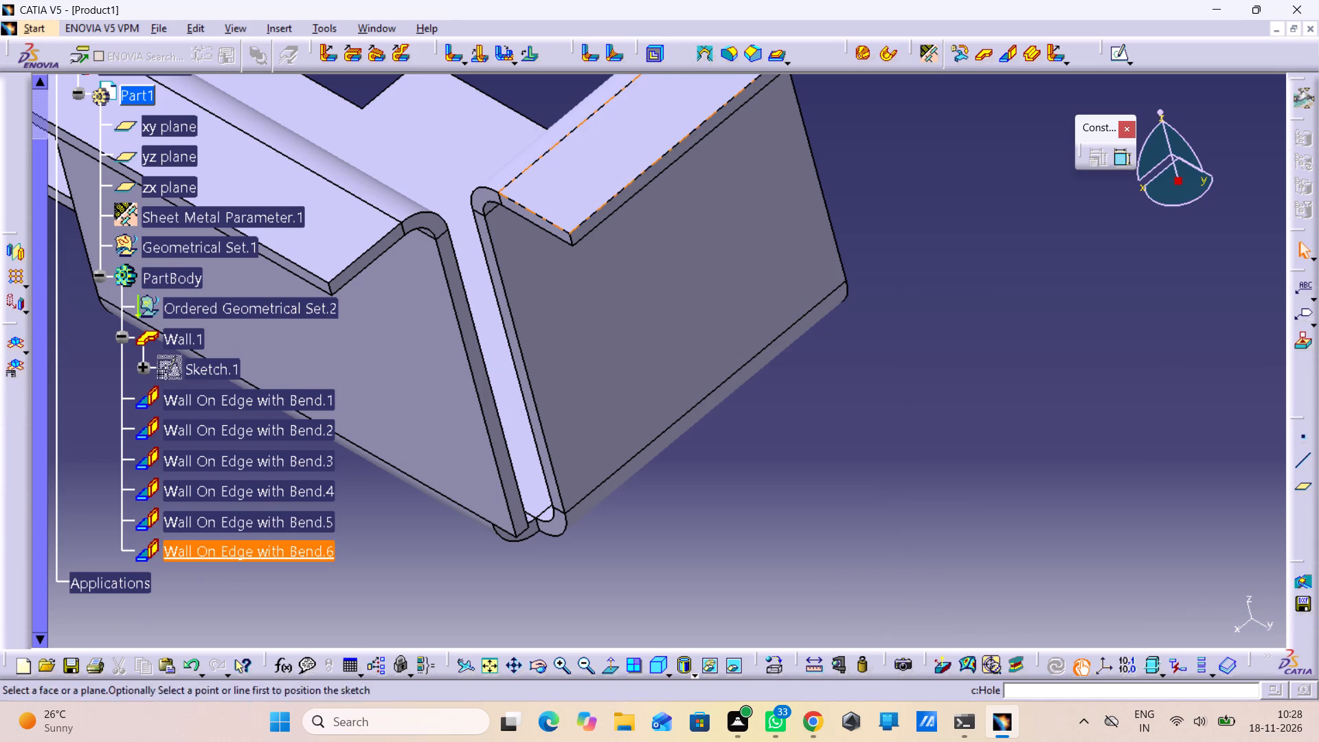
{"action": "left_click", "coordinate": [634, 139]}
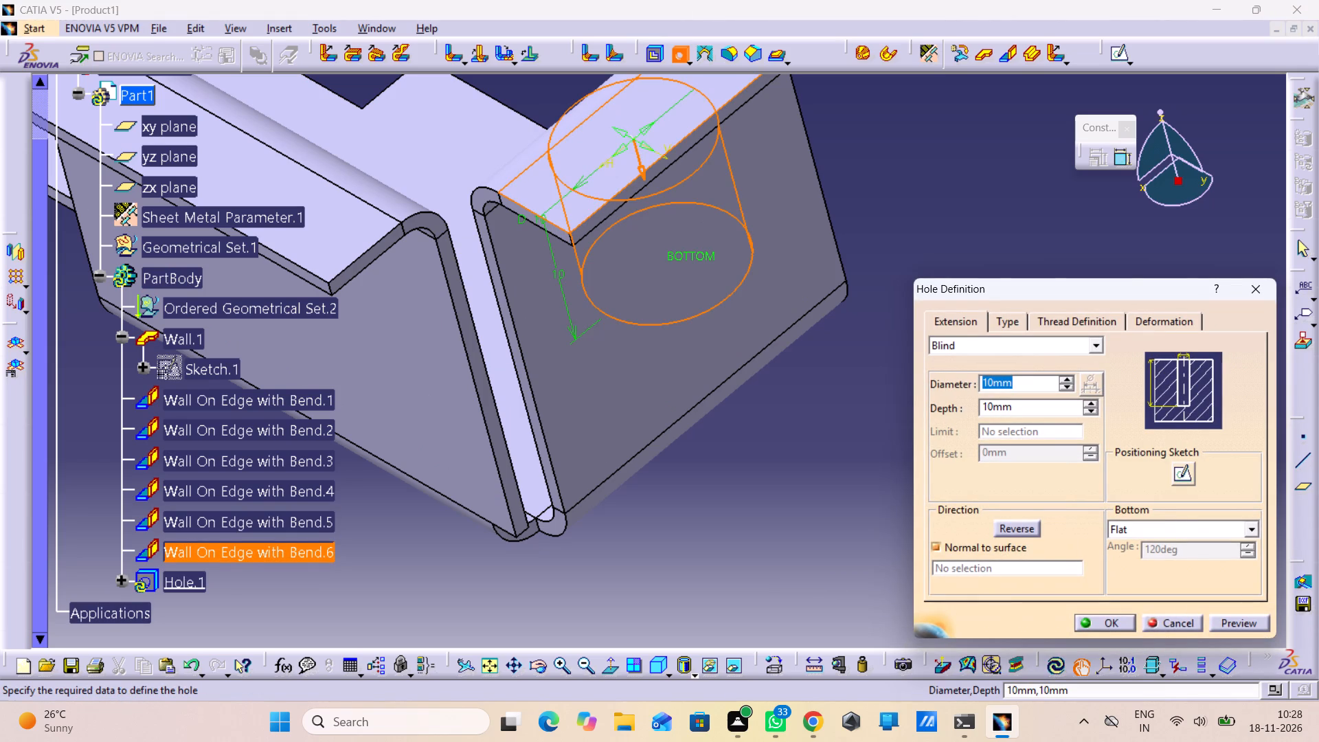
{"action": "middle_click_drag", "start_coordinate": [685, 369], "coordinate": [691, 424]}
{"action": "right_click", "coordinate": [685, 369]}
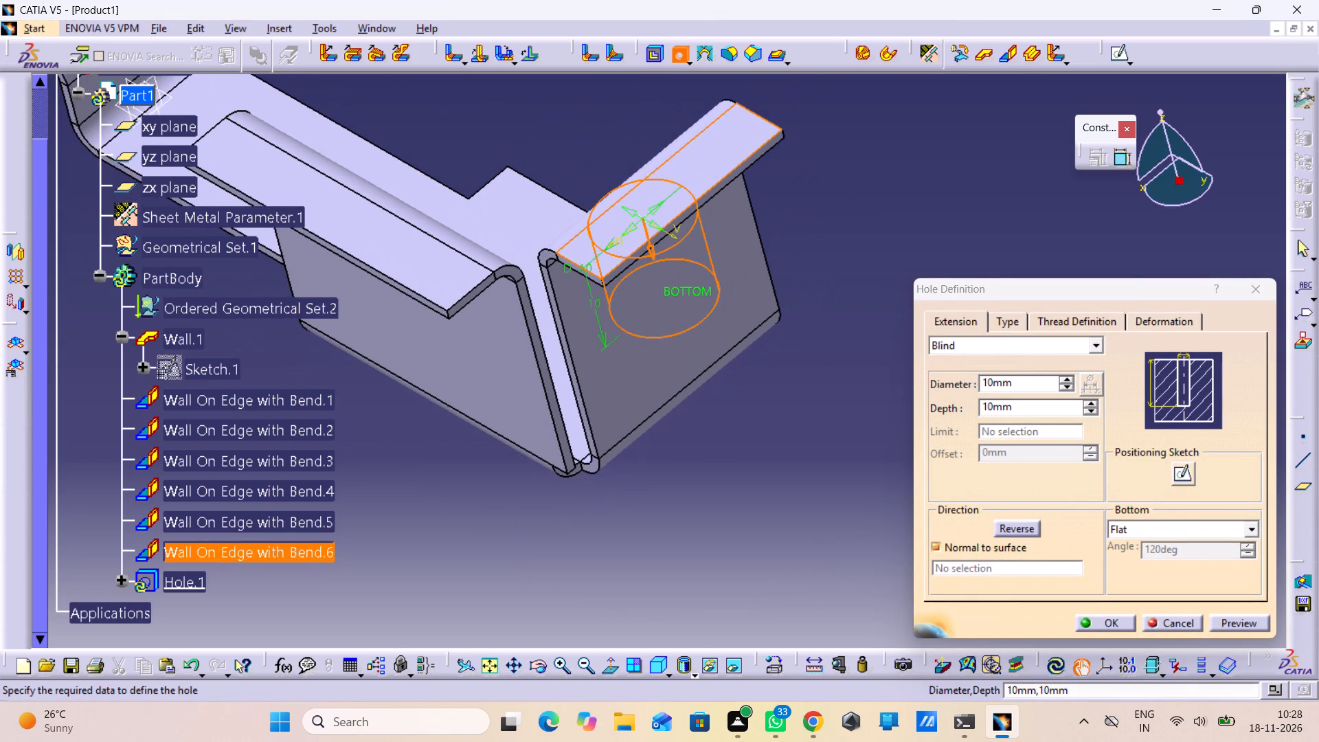
{"action": "left_click", "coordinate": [1184, 472]}
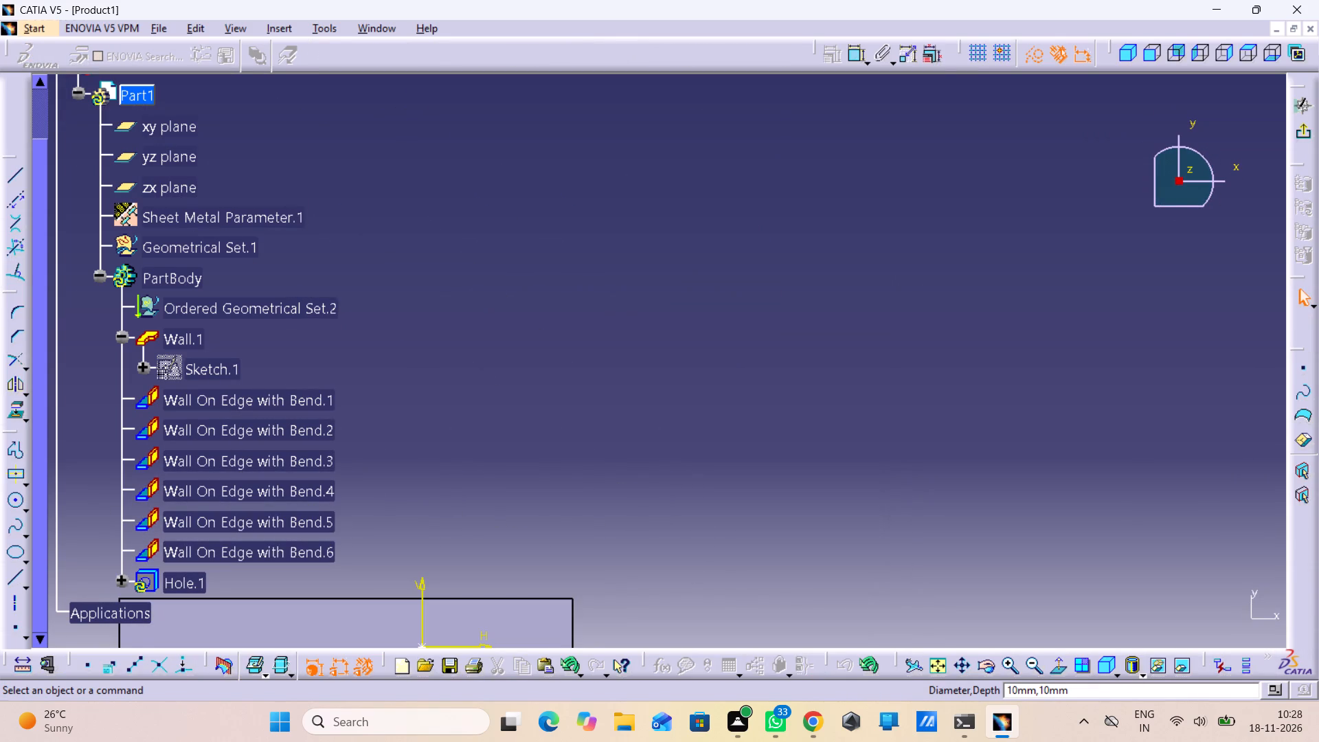
{"action": "middle_click_drag", "start_coordinate": [908, 506], "coordinate": [1014, 370]}
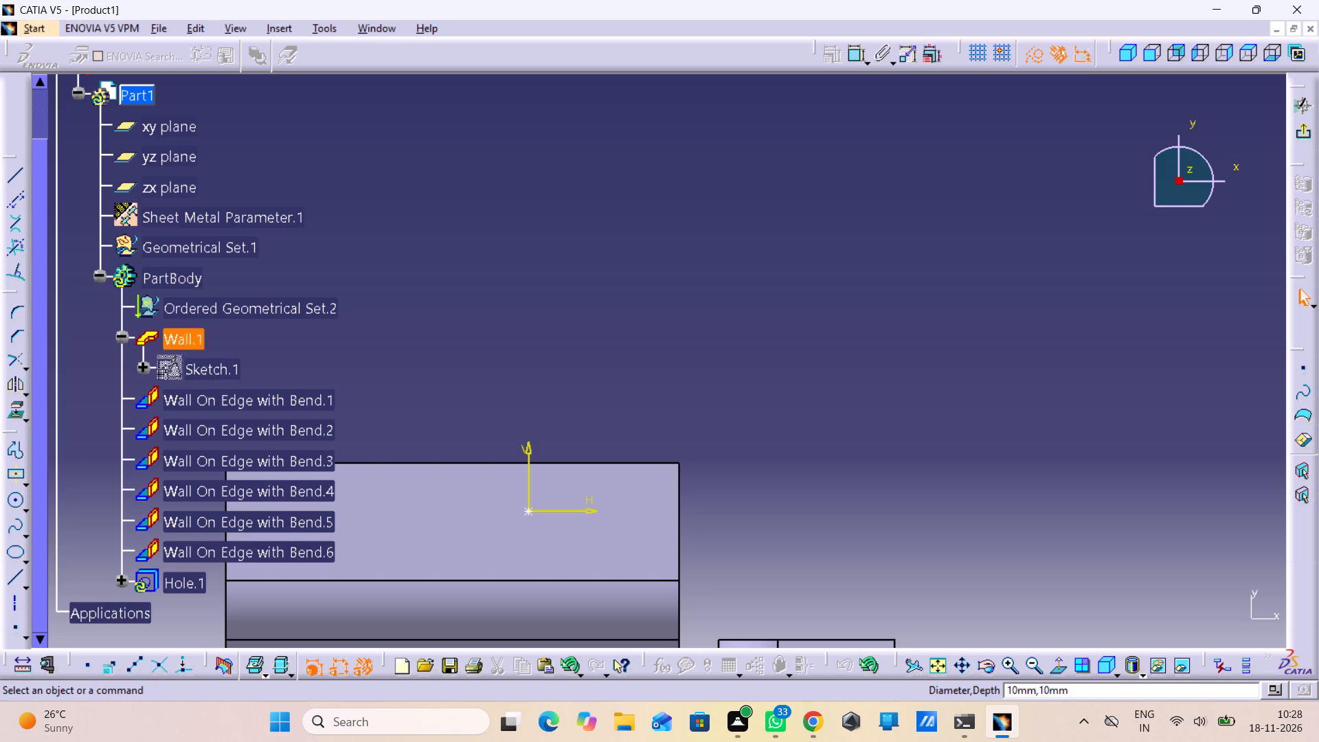
{"action": "double_click", "coordinate": [850, 54]}
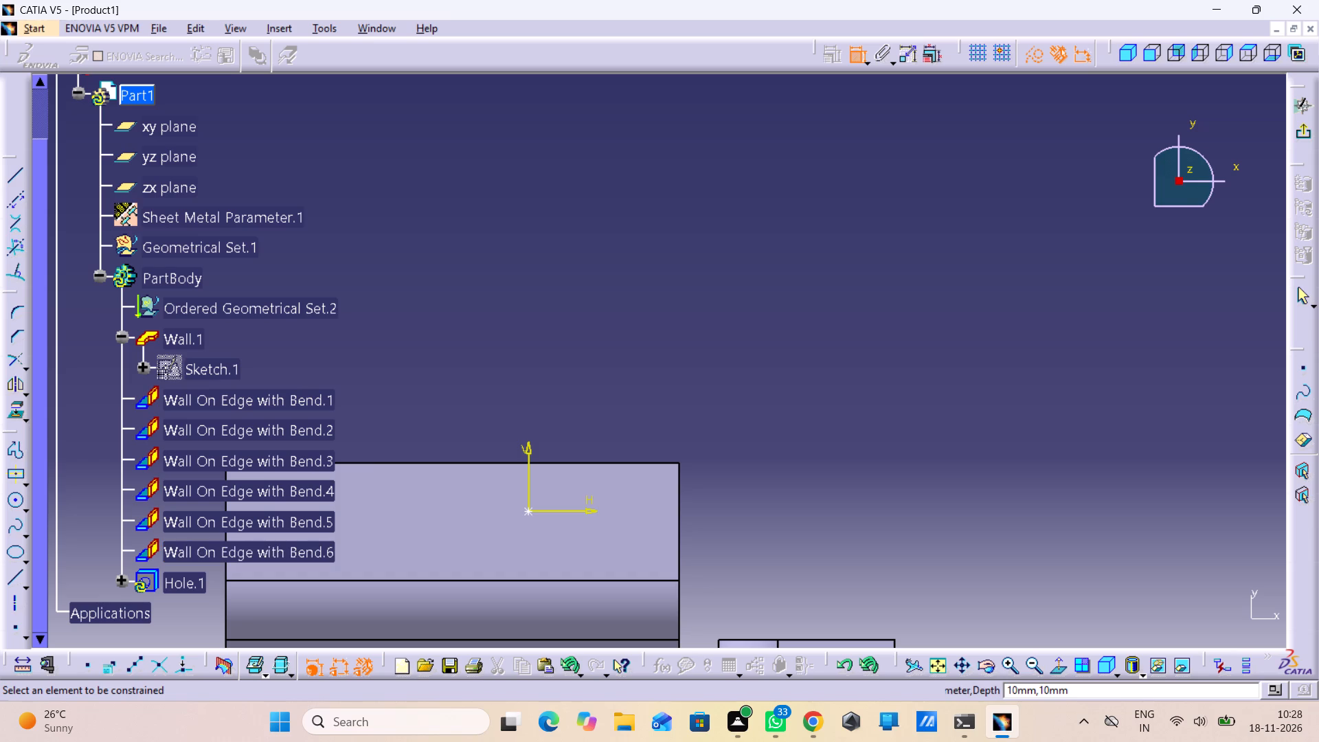
{"action": "left_click", "coordinate": [526, 509]}
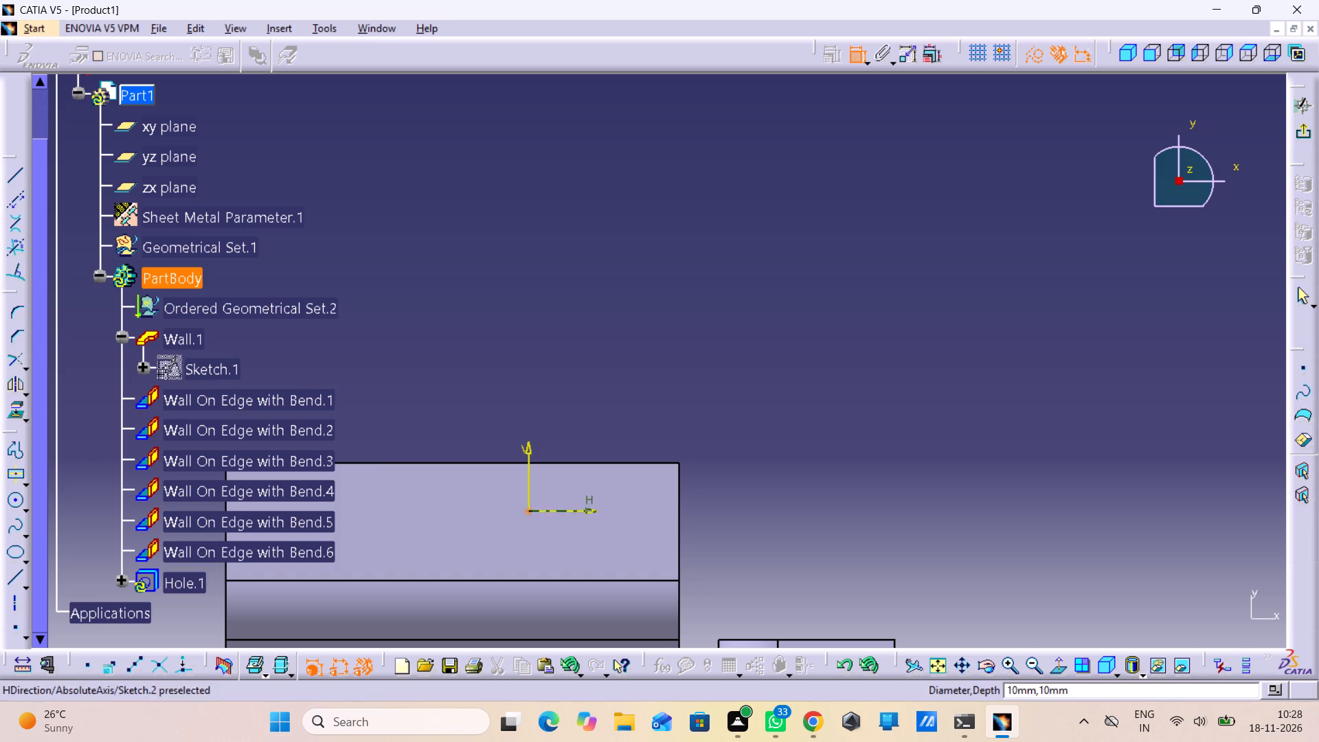
{"action": "left_click", "coordinate": [677, 517]}
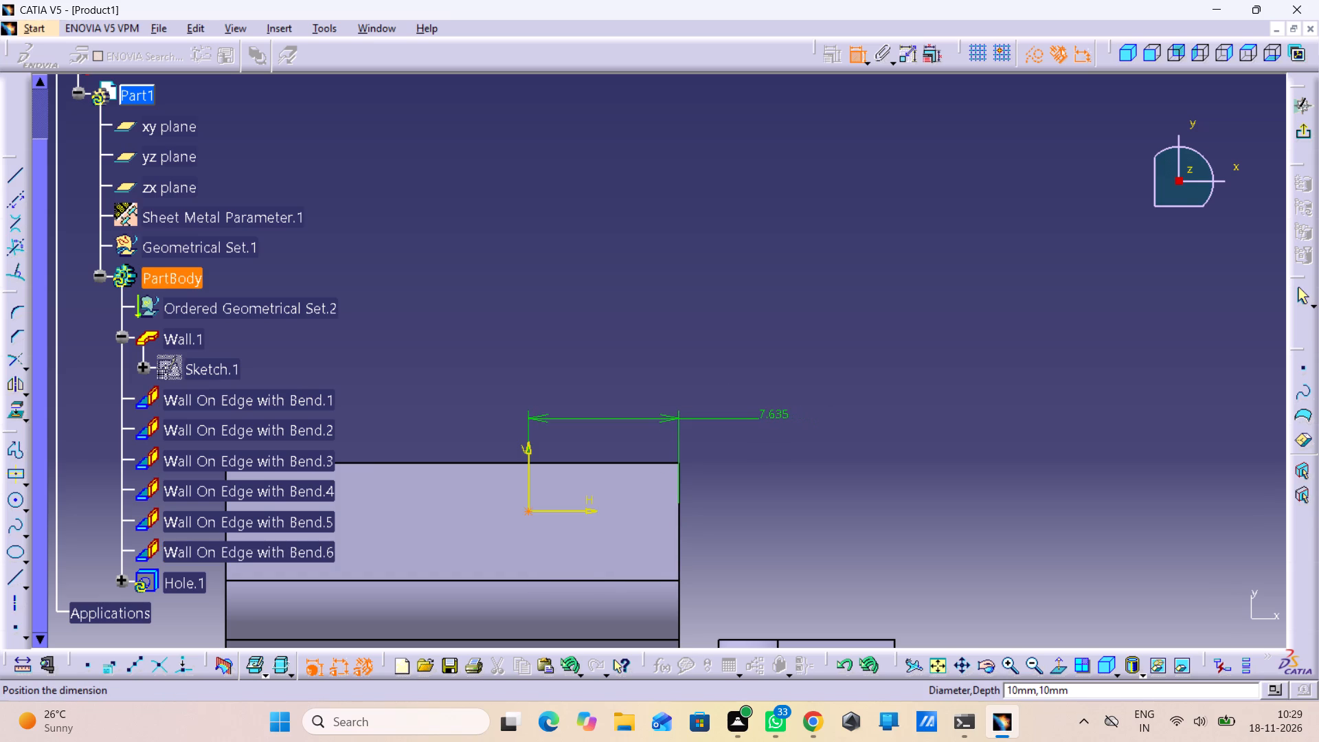
{"action": "left_click", "coordinate": [772, 420]}
{"action": "double_click", "coordinate": [774, 412]}
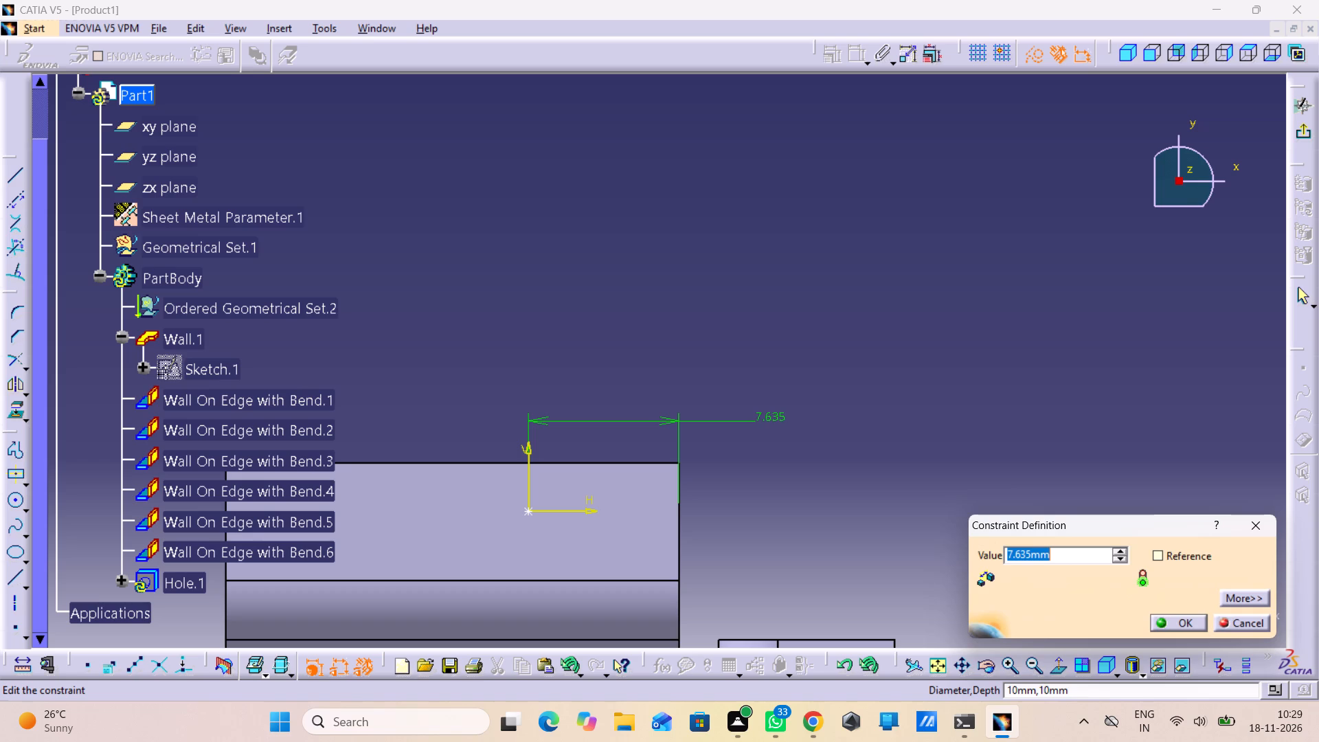
{"action": "key", "text": "9"}
{"action": "key", "text": "Return"}
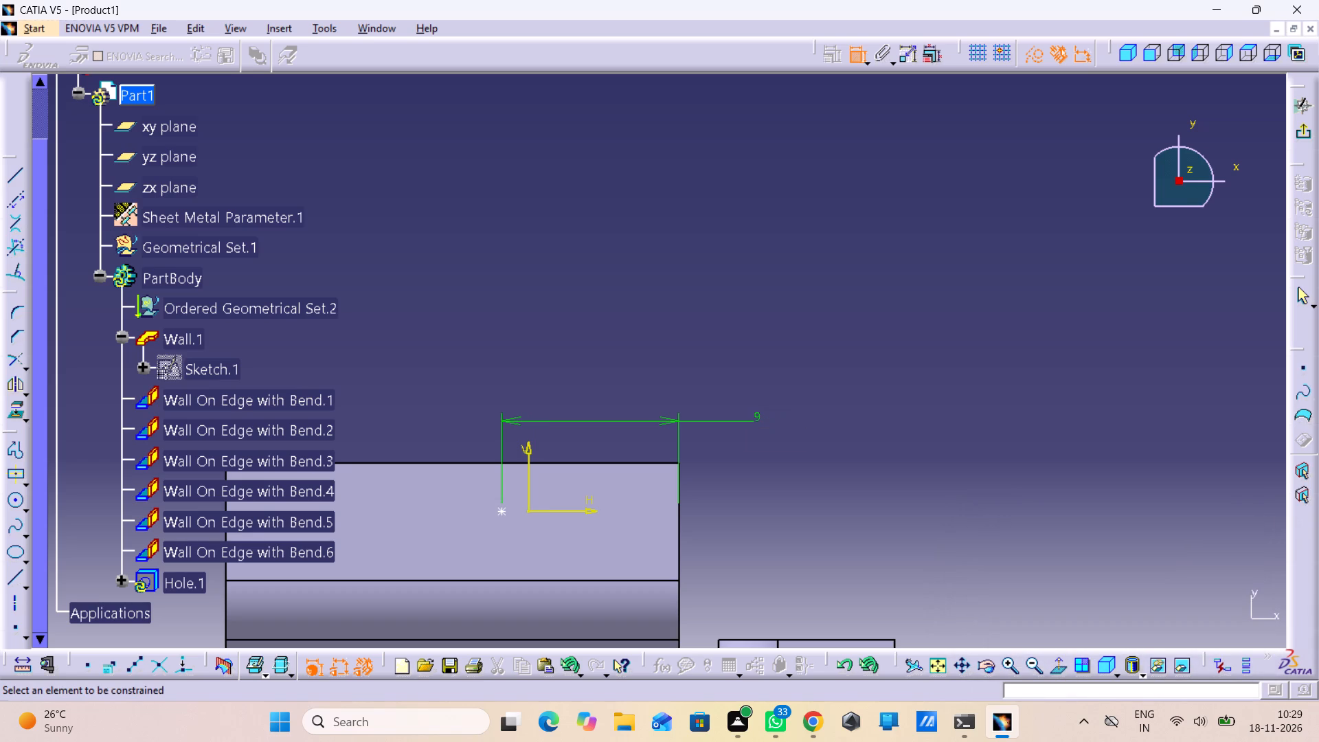
Constrain the hole's centre point 4 mm from the flange's long outer edge.
{"action": "left_click", "coordinate": [500, 509]}
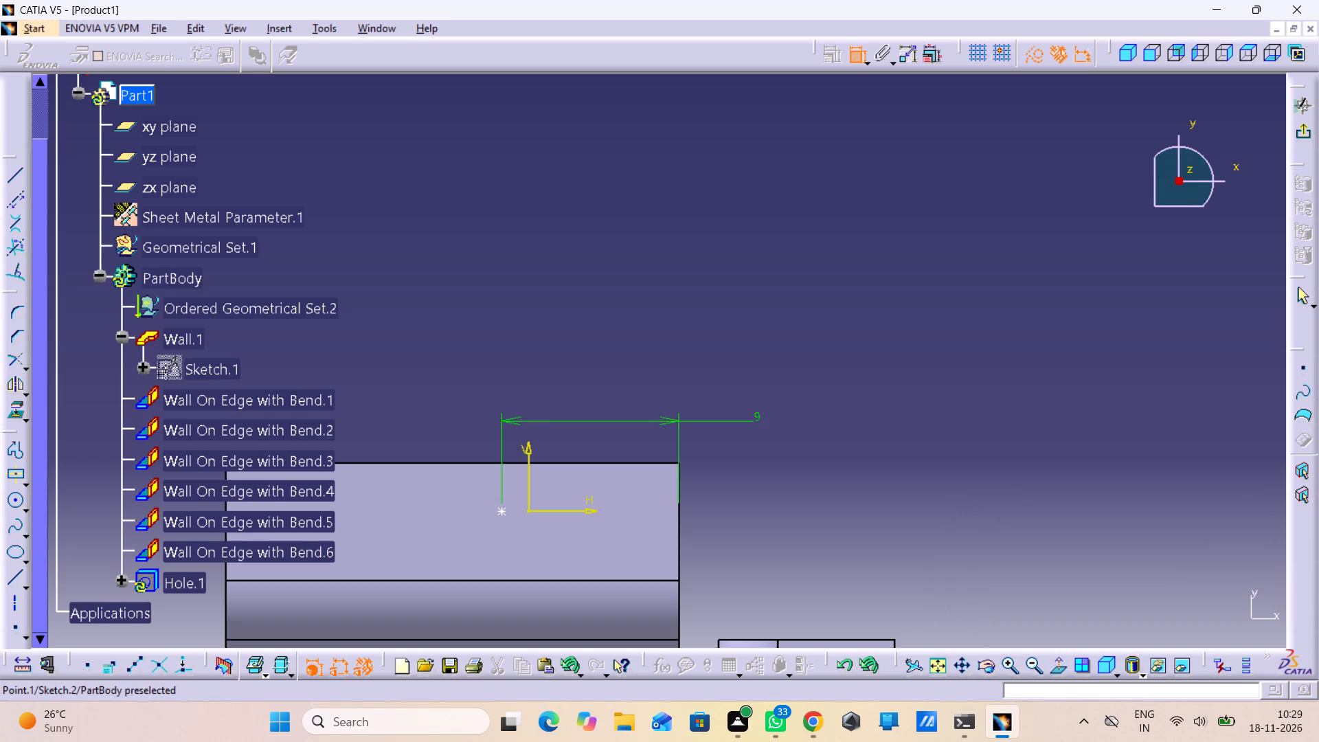
{"action": "left_click", "coordinate": [513, 462]}
{"action": "left_click", "coordinate": [419, 370]}
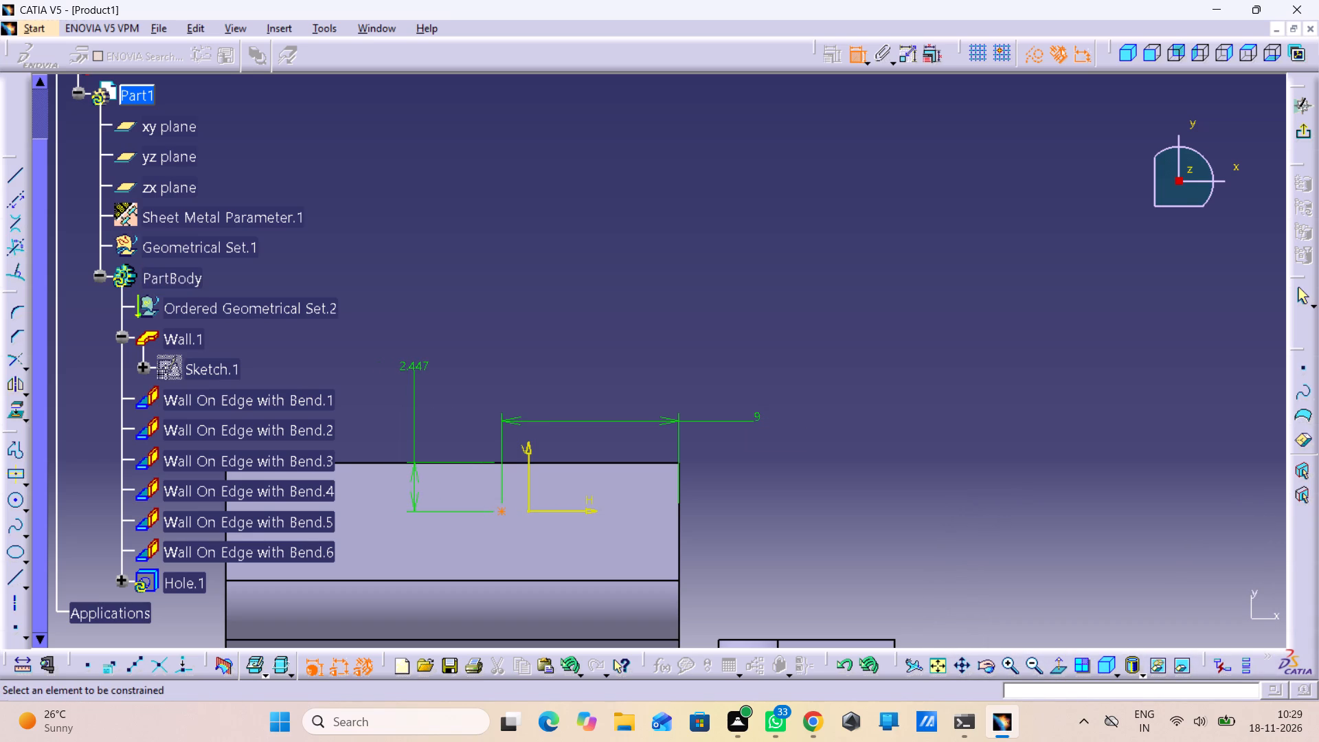
{"action": "double_click", "coordinate": [414, 361]}
{"action": "key", "text": "4"}
{"action": "key", "text": "Return"}
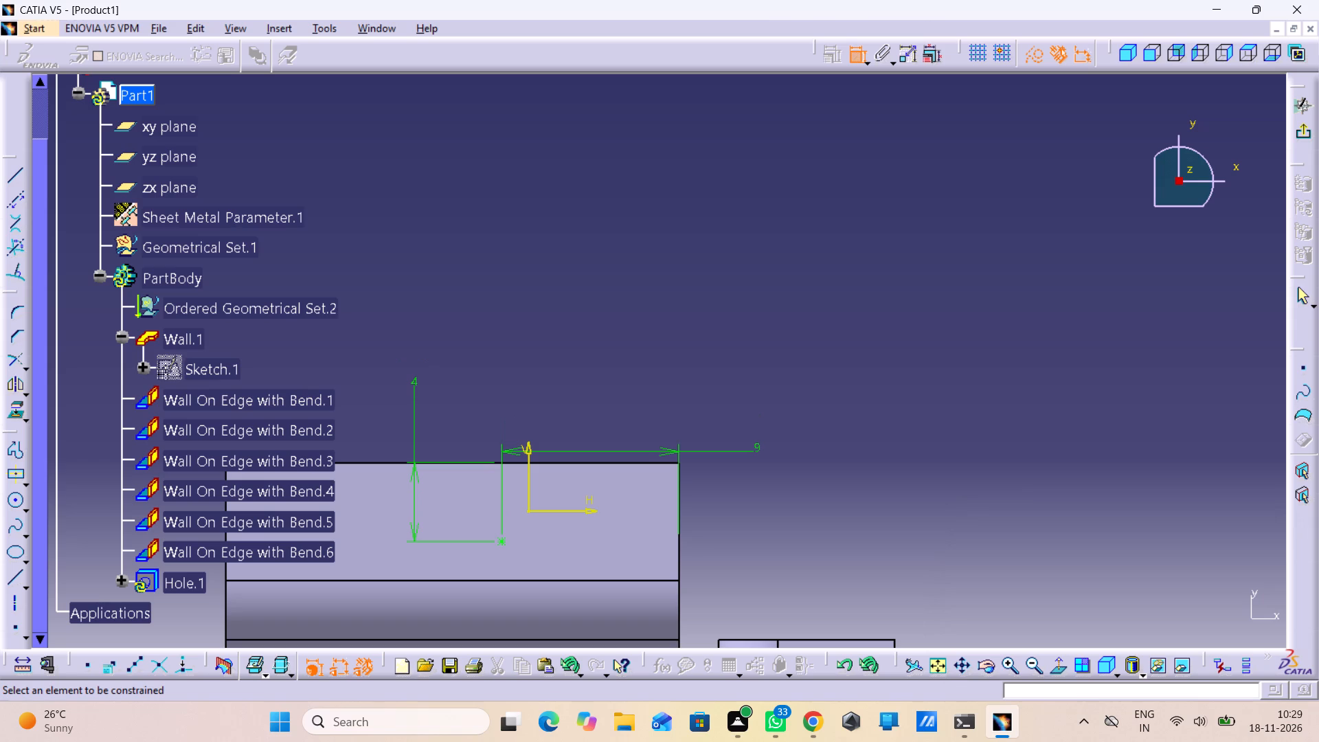
Finish the positioning sketch and create the flange hole as a blind hole with a 4 mm diameter.
{"action": "left_click", "coordinate": [1297, 137]}
{"action": "left_click_drag", "start_coordinate": [1020, 384], "coordinate": [949, 398]}
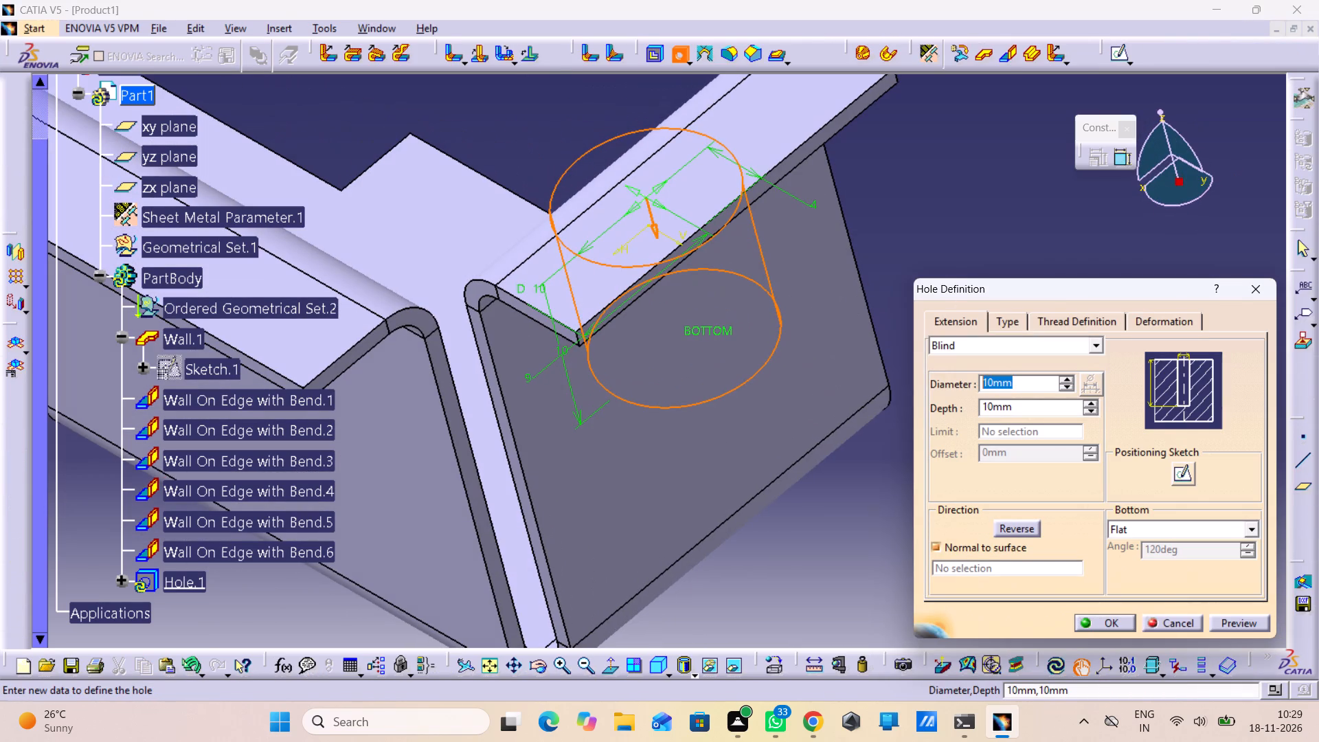
{"action": "left_click_drag", "start_coordinate": [949, 398], "coordinate": [949, 398]}
{"action": "key", "text": "4"}
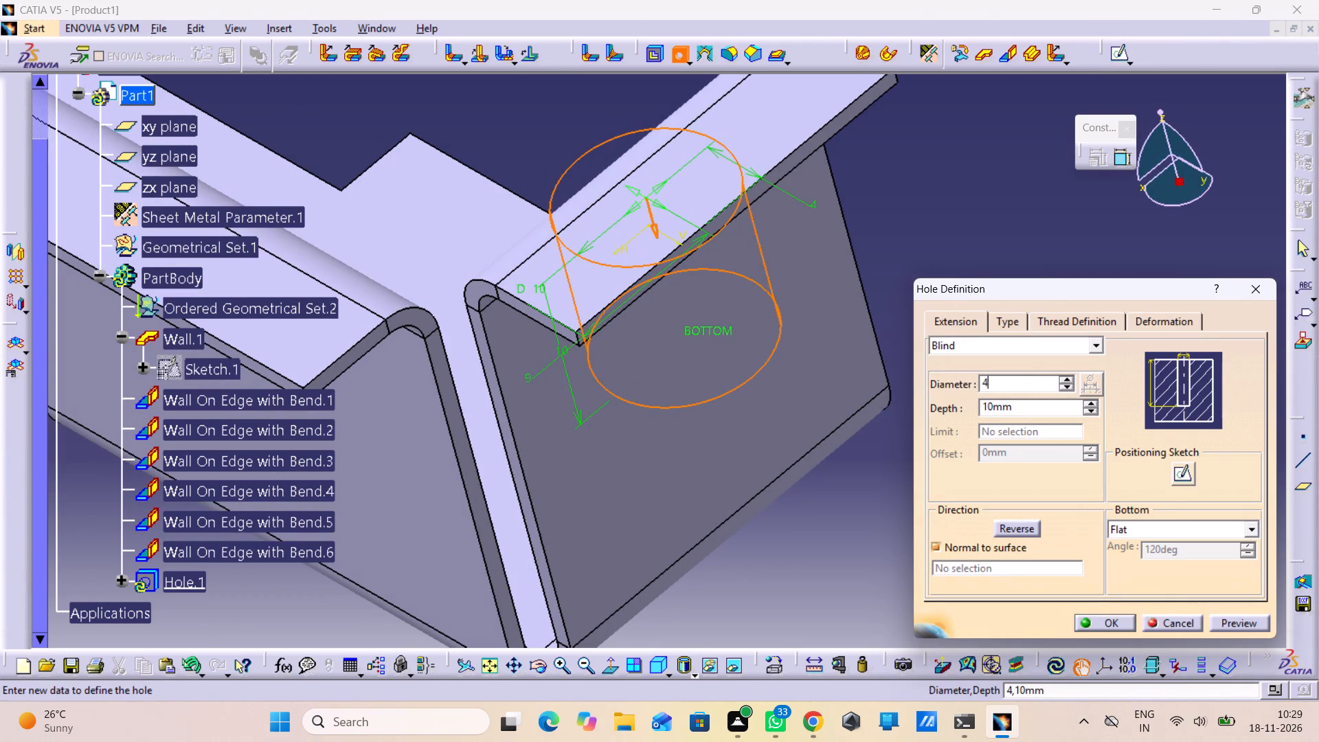
{"action": "left_click", "coordinate": [1254, 622]}
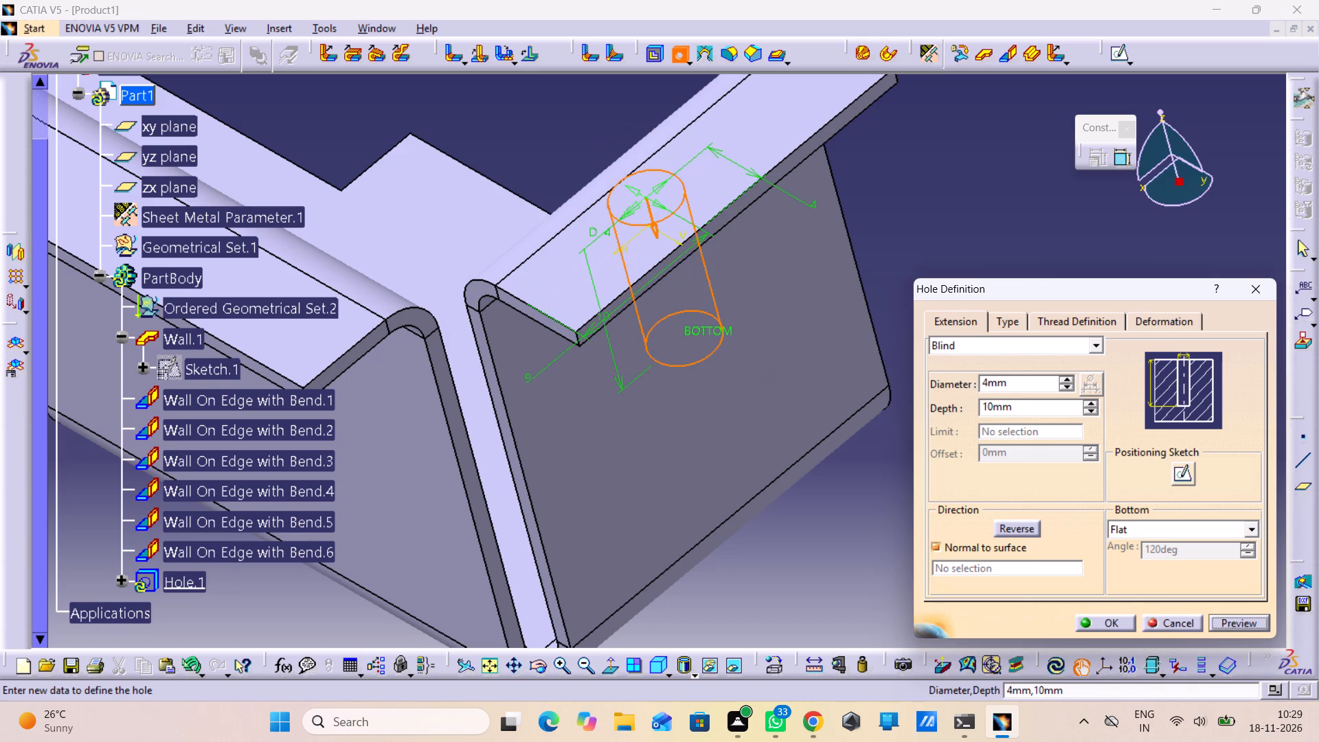
{"action": "left_click", "coordinate": [1090, 619]}
{"action": "left_click", "coordinate": [932, 581]}
{"action": "middle_click_drag", "start_coordinate": [829, 550], "coordinate": [868, 631]}
{"action": "right_click", "coordinate": [828, 549]}
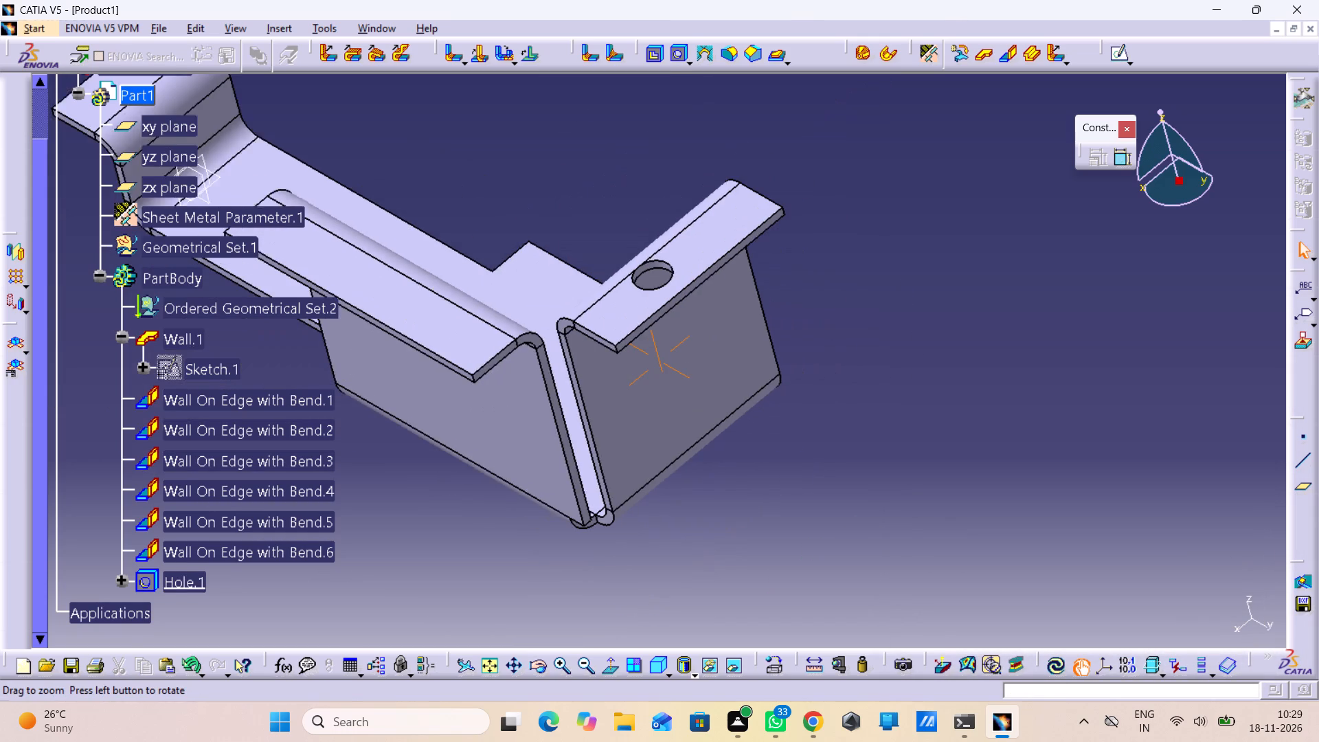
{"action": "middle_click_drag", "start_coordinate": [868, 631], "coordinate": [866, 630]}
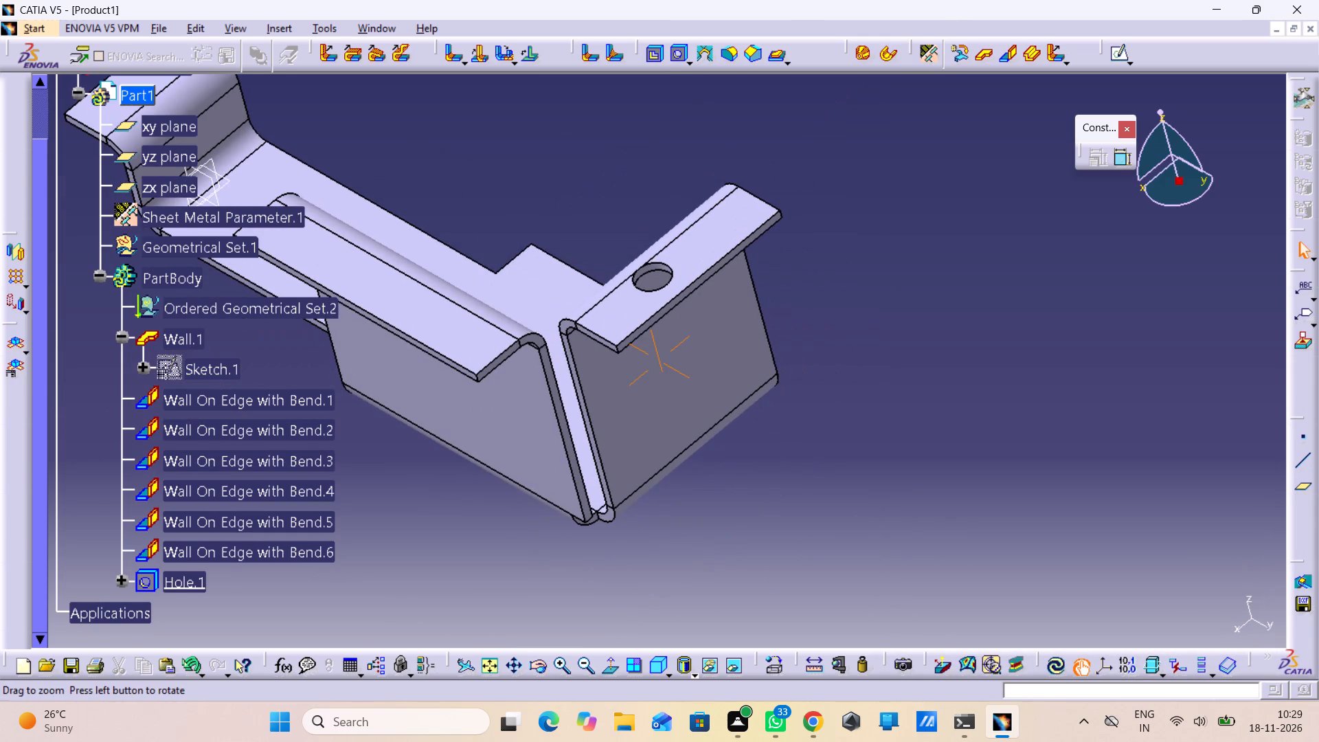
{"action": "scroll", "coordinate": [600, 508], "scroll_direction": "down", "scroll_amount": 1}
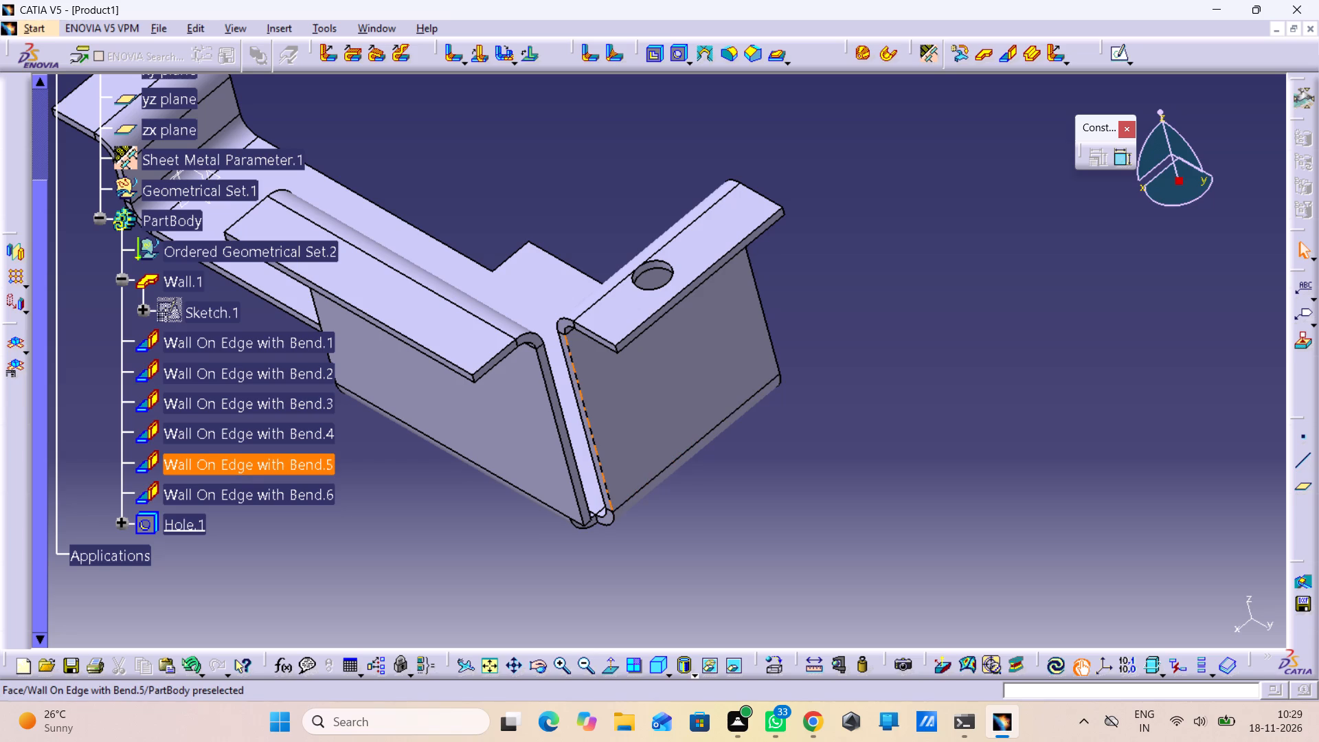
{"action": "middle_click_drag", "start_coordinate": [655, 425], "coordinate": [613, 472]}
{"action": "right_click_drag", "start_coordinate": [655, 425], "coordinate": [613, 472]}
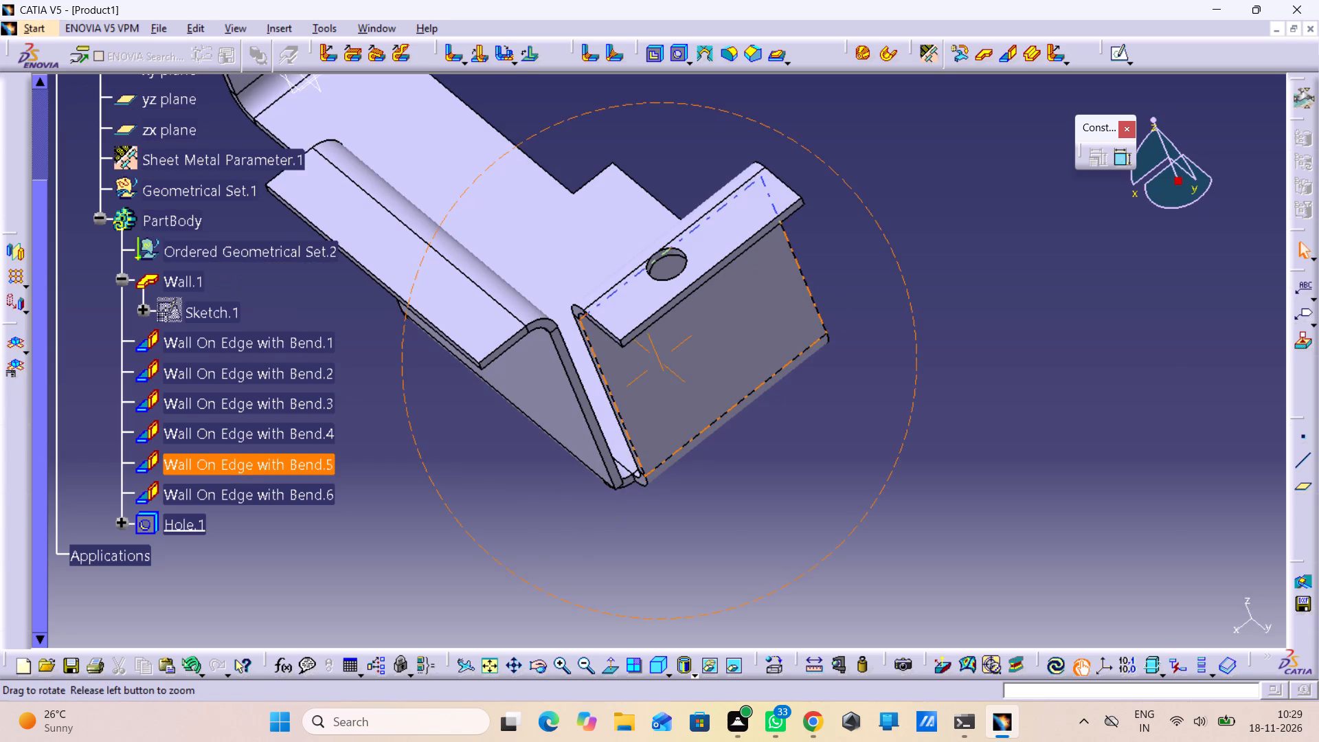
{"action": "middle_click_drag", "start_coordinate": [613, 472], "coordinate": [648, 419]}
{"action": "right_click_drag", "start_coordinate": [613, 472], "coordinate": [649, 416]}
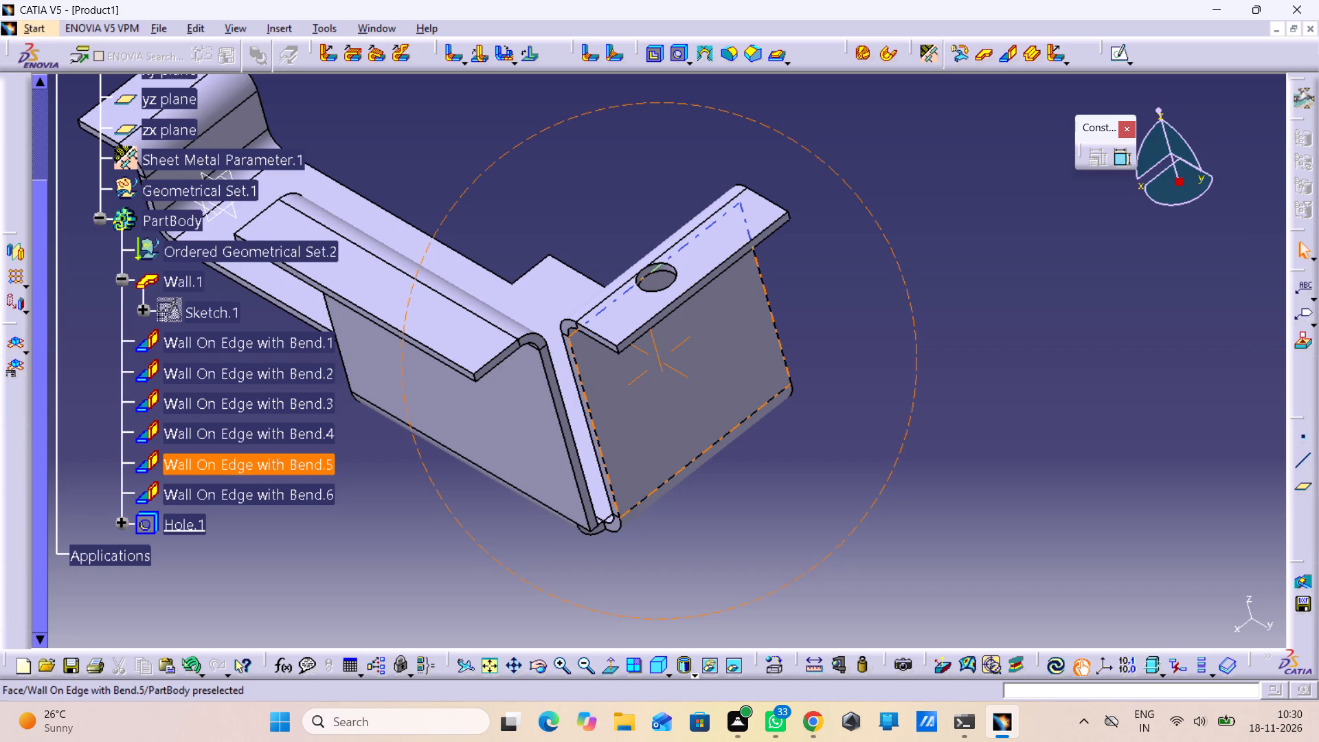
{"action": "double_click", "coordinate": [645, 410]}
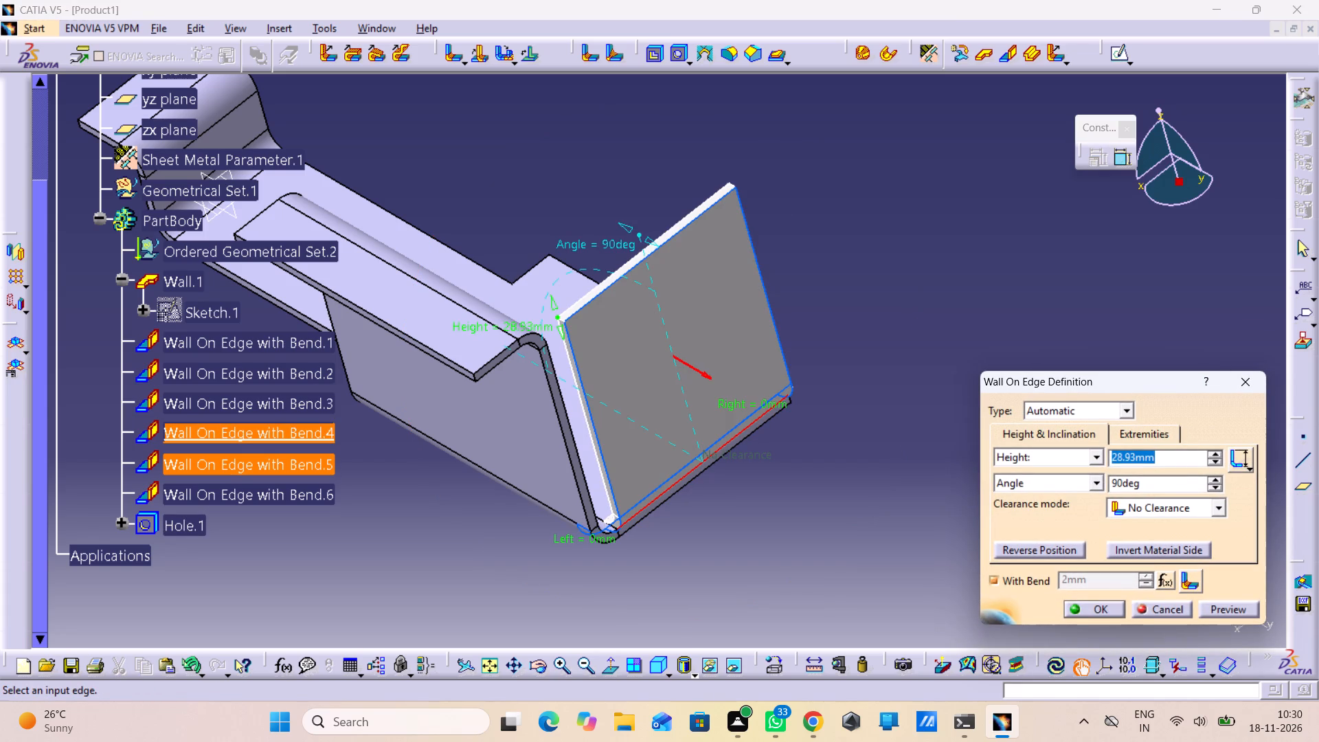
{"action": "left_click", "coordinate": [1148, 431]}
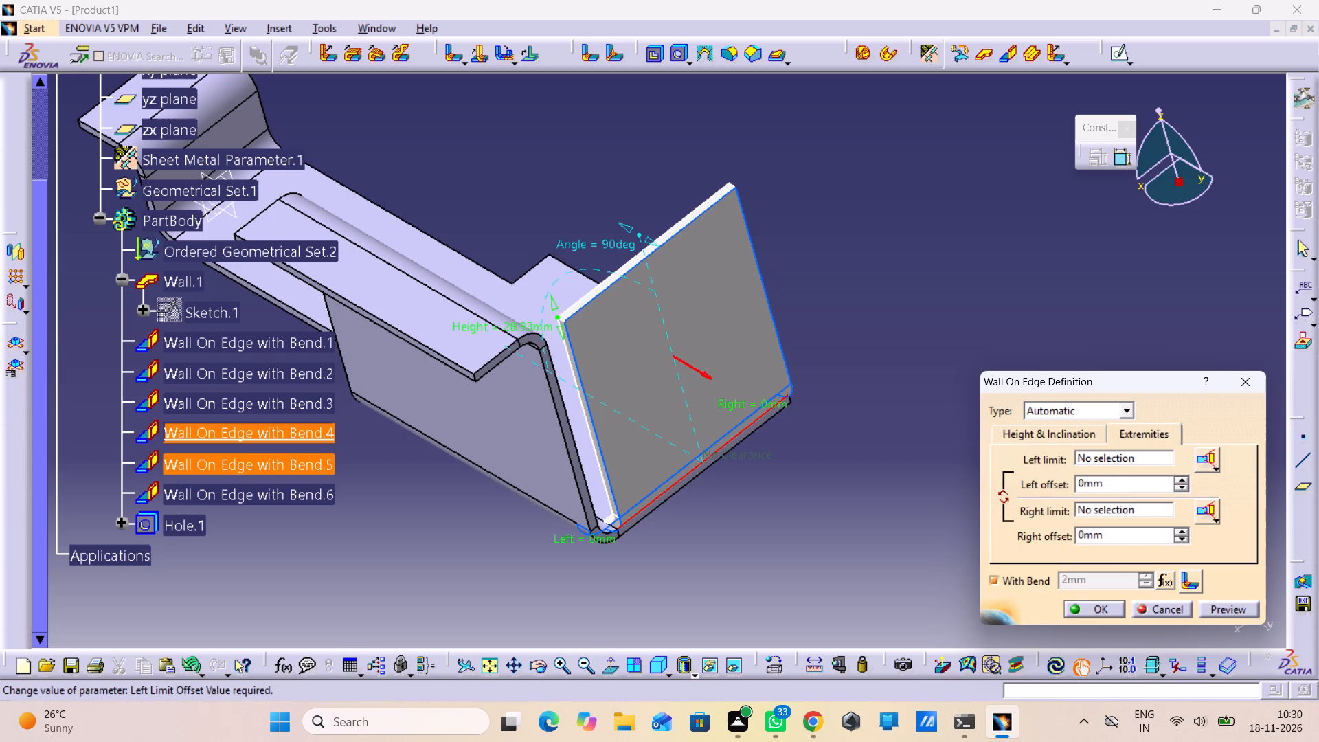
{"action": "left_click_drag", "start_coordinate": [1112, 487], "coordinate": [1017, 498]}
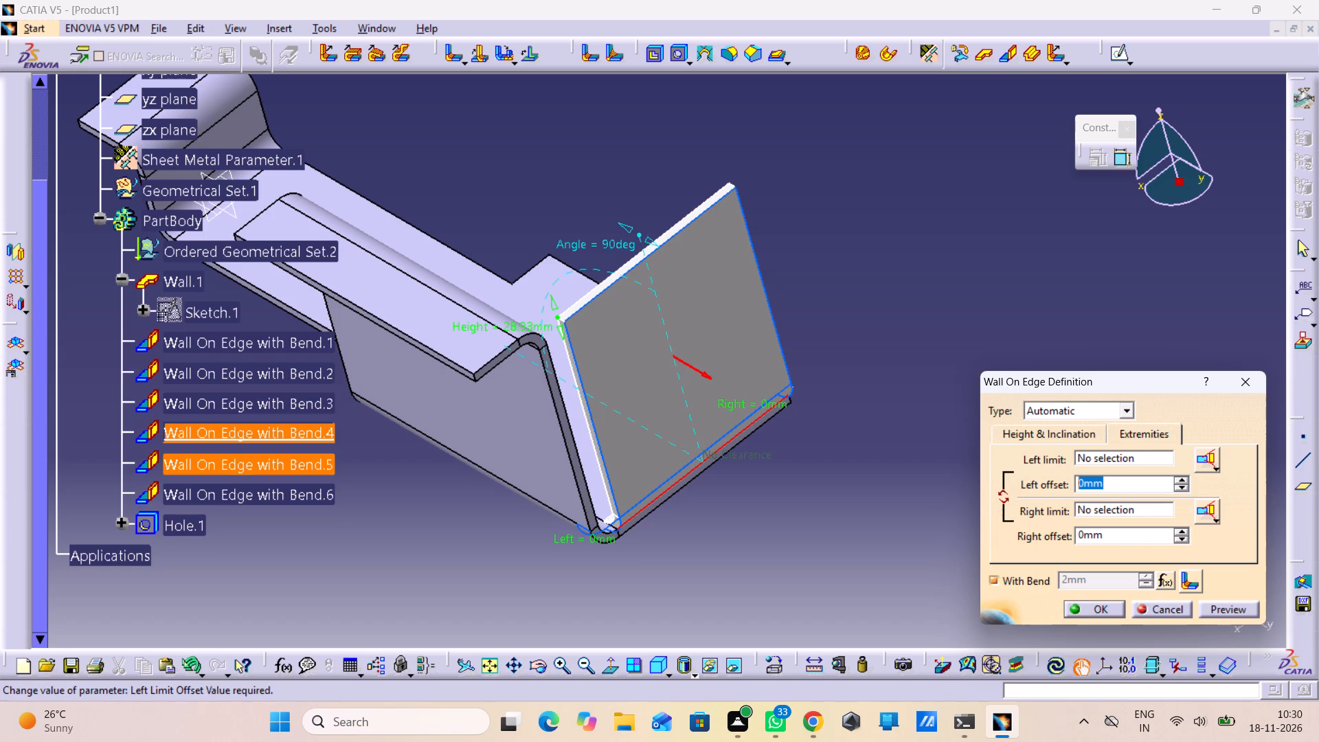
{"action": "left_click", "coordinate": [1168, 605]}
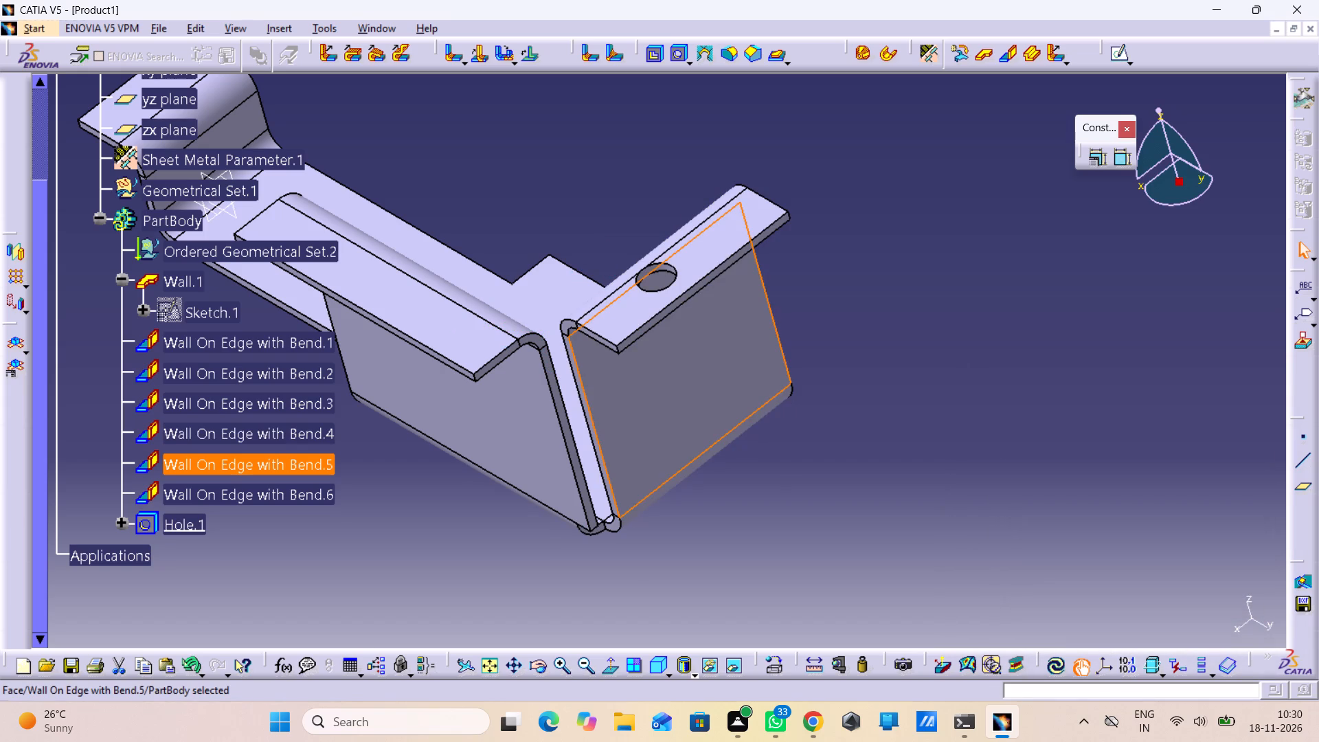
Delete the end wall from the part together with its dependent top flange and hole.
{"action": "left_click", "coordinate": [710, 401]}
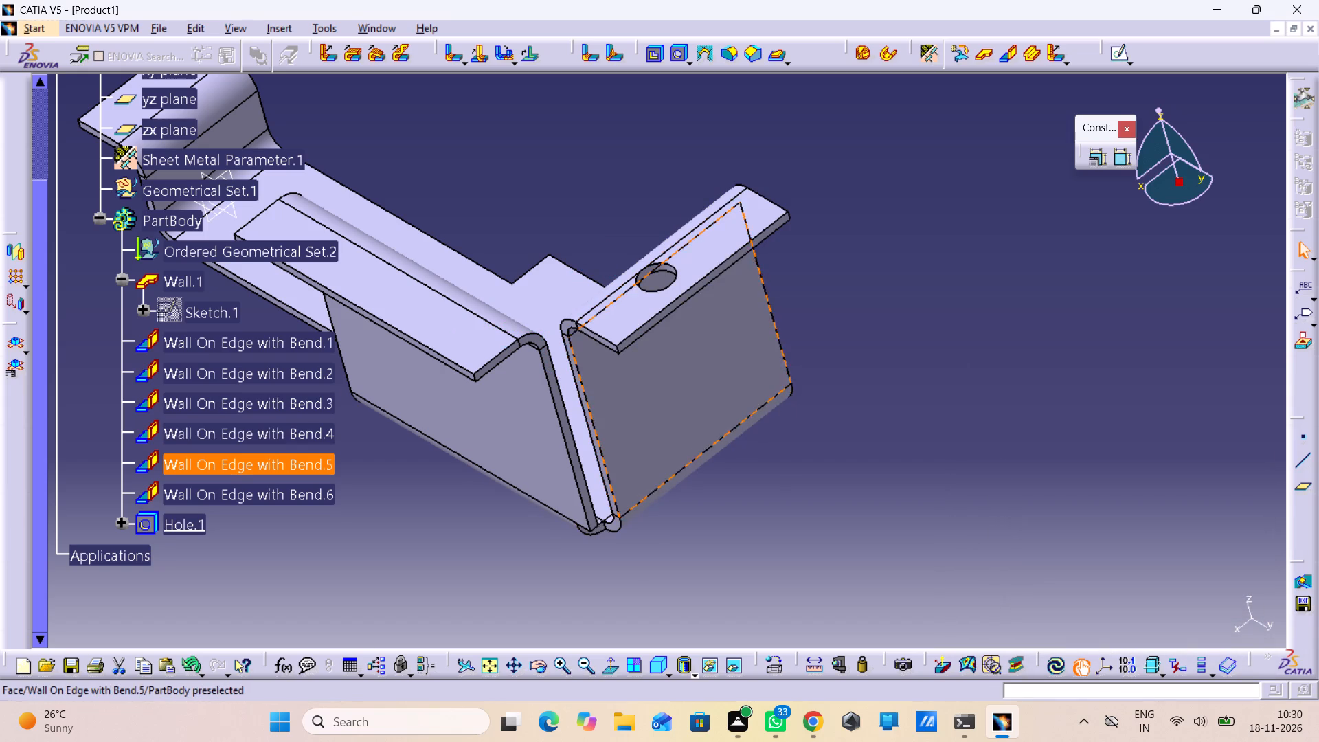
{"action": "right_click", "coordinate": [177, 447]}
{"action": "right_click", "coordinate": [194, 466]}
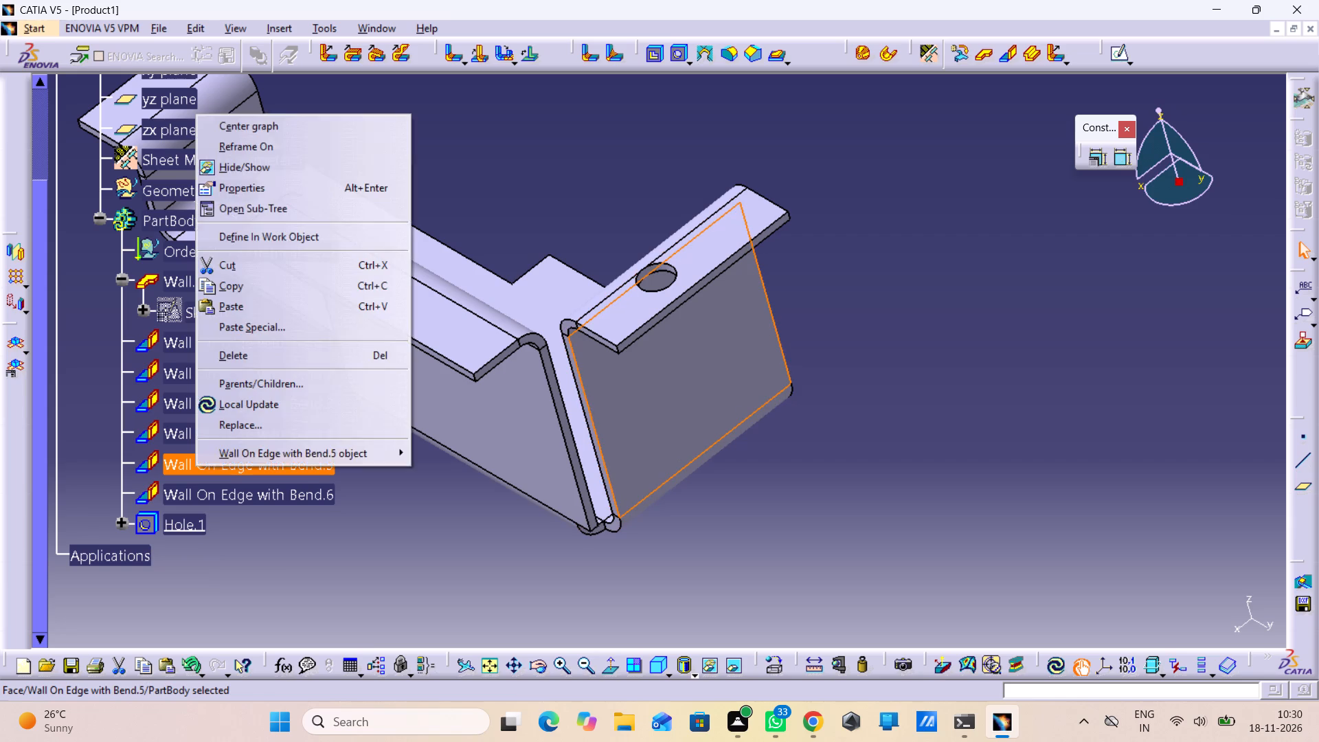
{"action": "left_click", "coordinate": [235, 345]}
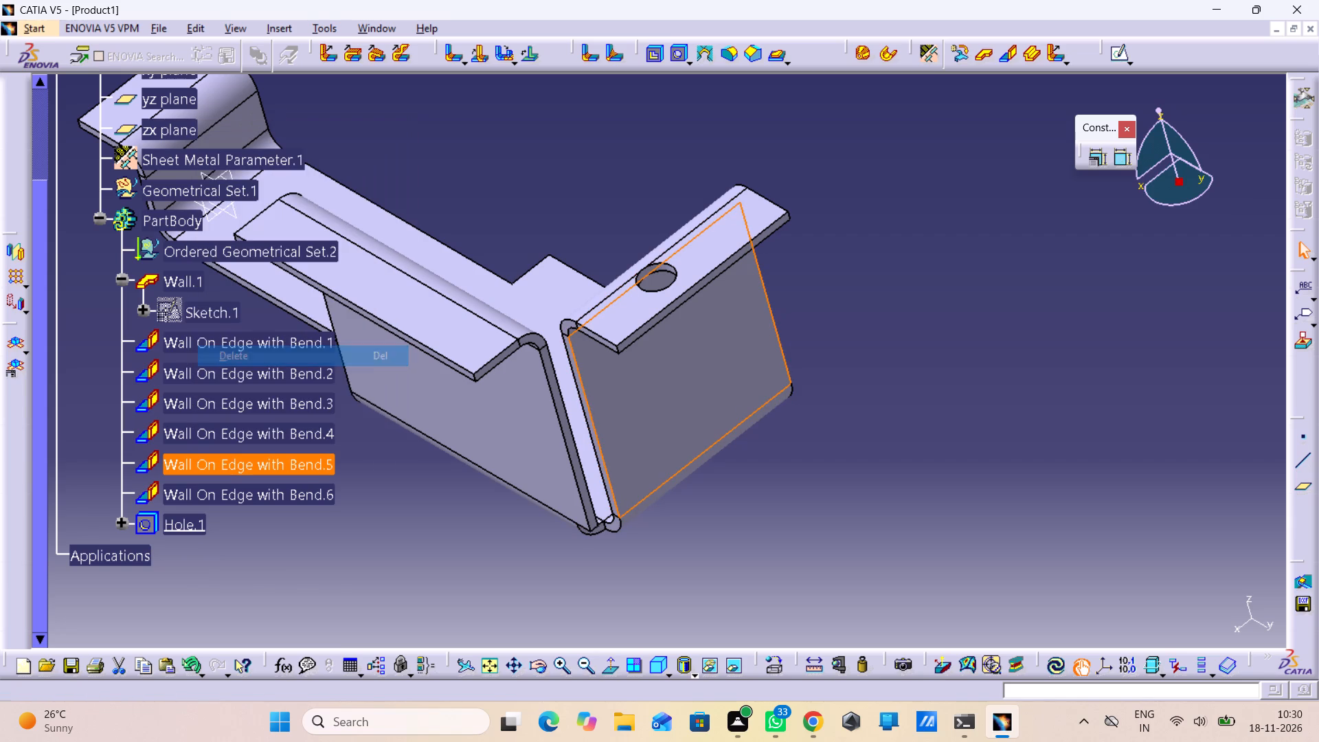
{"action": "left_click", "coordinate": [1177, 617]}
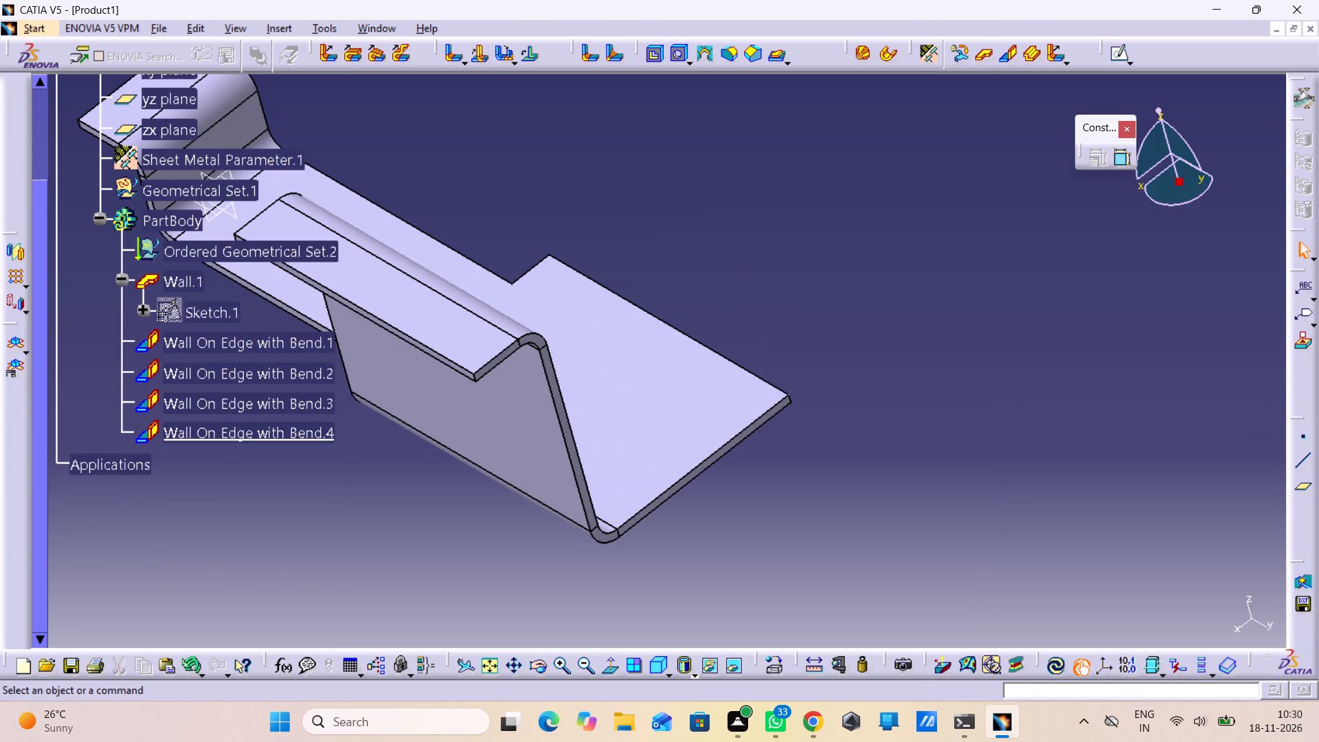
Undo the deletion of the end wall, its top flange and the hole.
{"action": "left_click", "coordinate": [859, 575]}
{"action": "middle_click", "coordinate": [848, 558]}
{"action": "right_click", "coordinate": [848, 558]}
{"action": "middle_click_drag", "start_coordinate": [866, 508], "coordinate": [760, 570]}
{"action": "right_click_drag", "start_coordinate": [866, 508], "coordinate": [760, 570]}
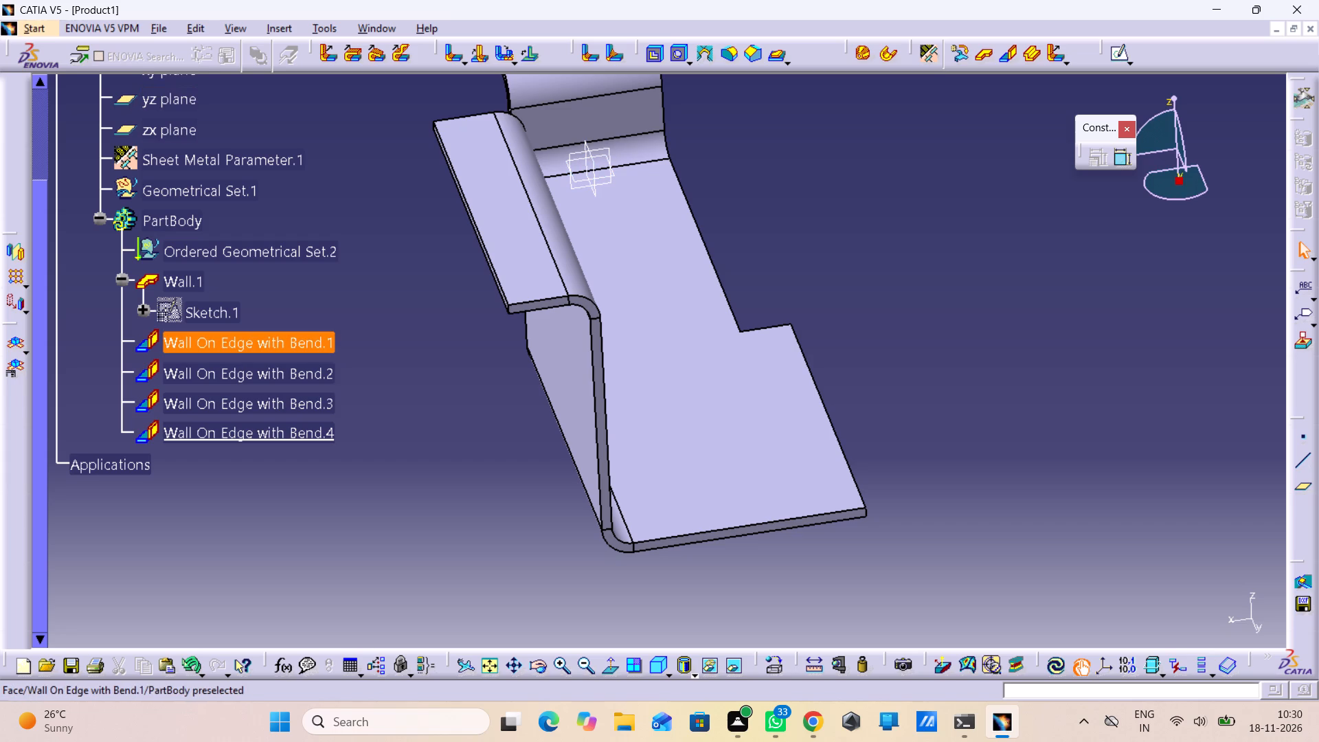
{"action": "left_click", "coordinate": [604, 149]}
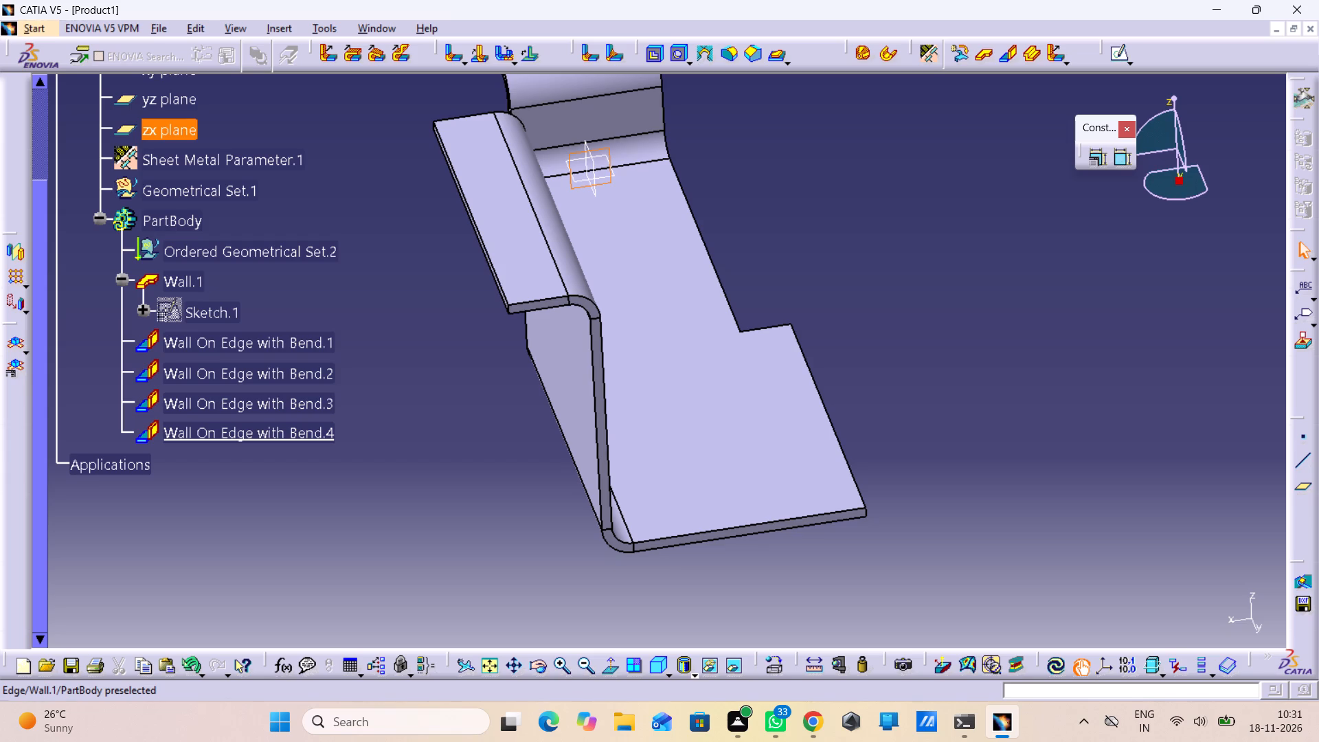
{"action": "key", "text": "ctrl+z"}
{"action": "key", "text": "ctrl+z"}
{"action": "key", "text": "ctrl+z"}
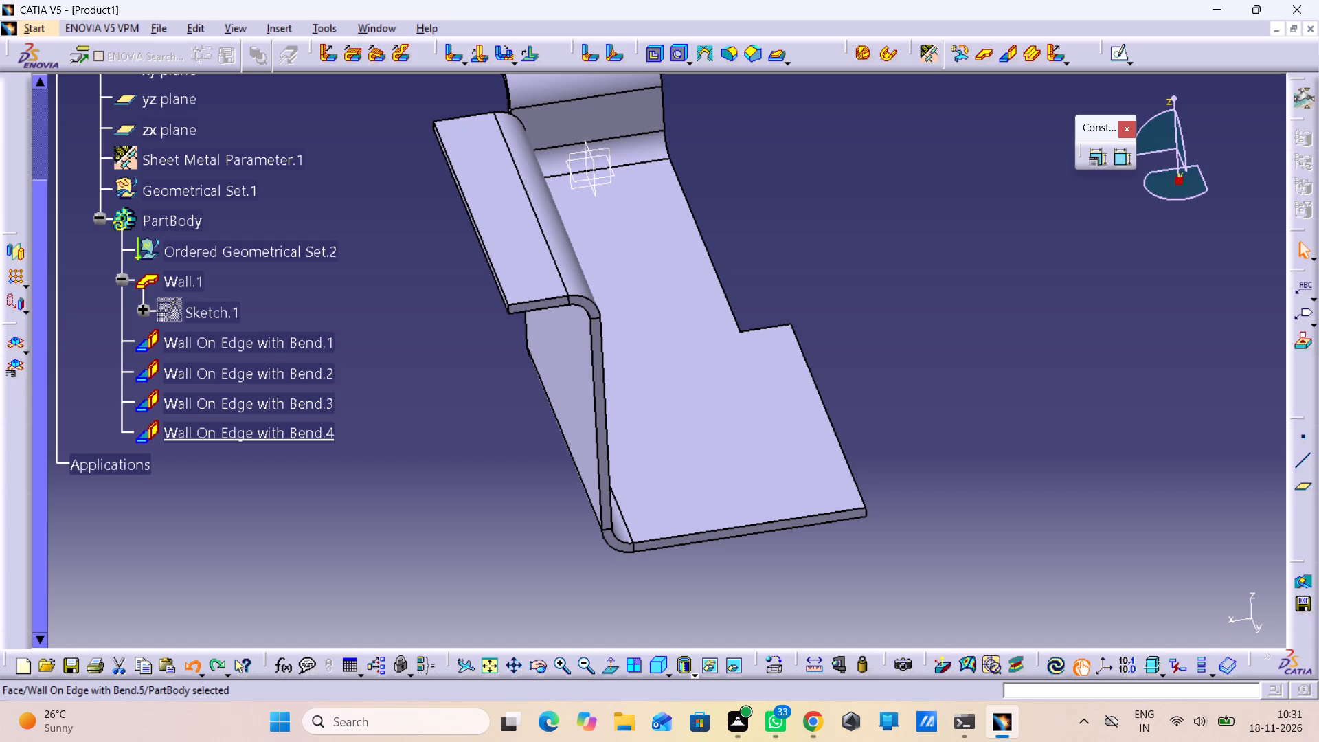
Open the end wall's definition for editing and clear the left offset value in its extremities settings.
{"action": "double_click", "coordinate": [792, 379]}
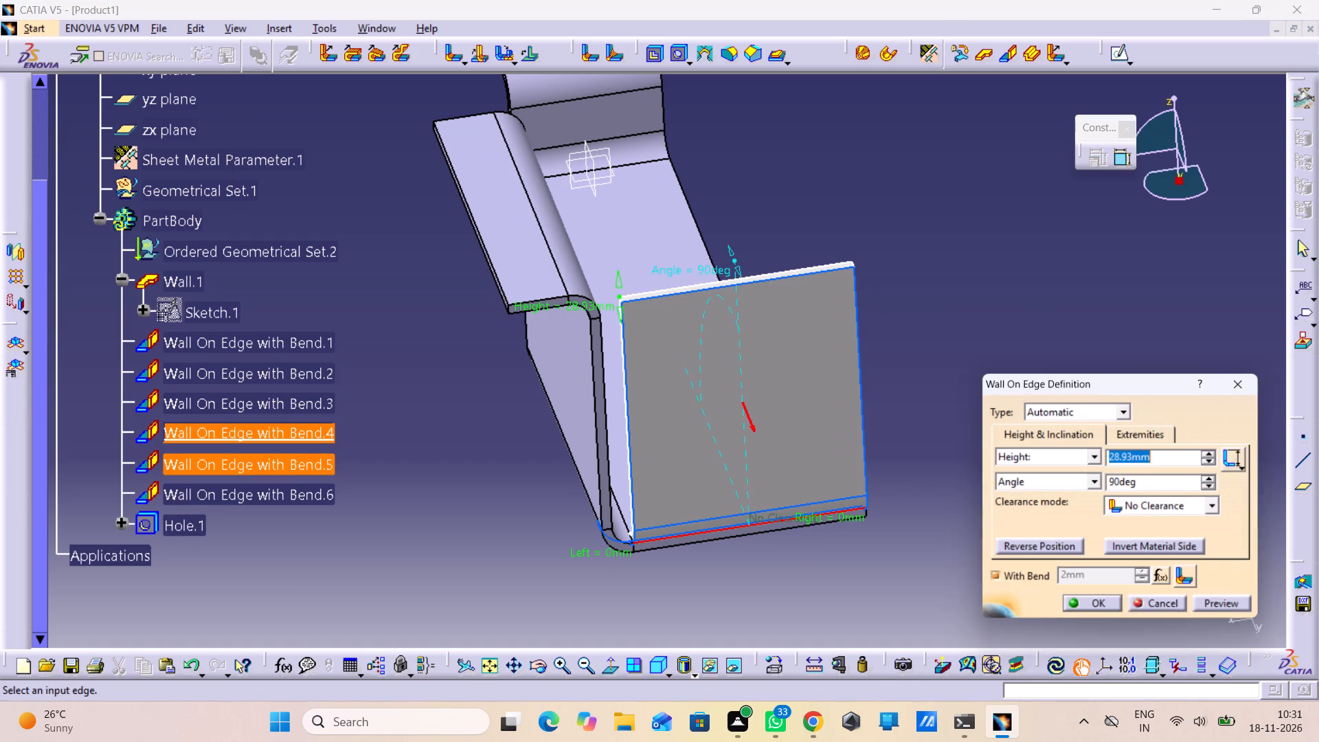
{"action": "left_click", "coordinate": [1112, 432]}
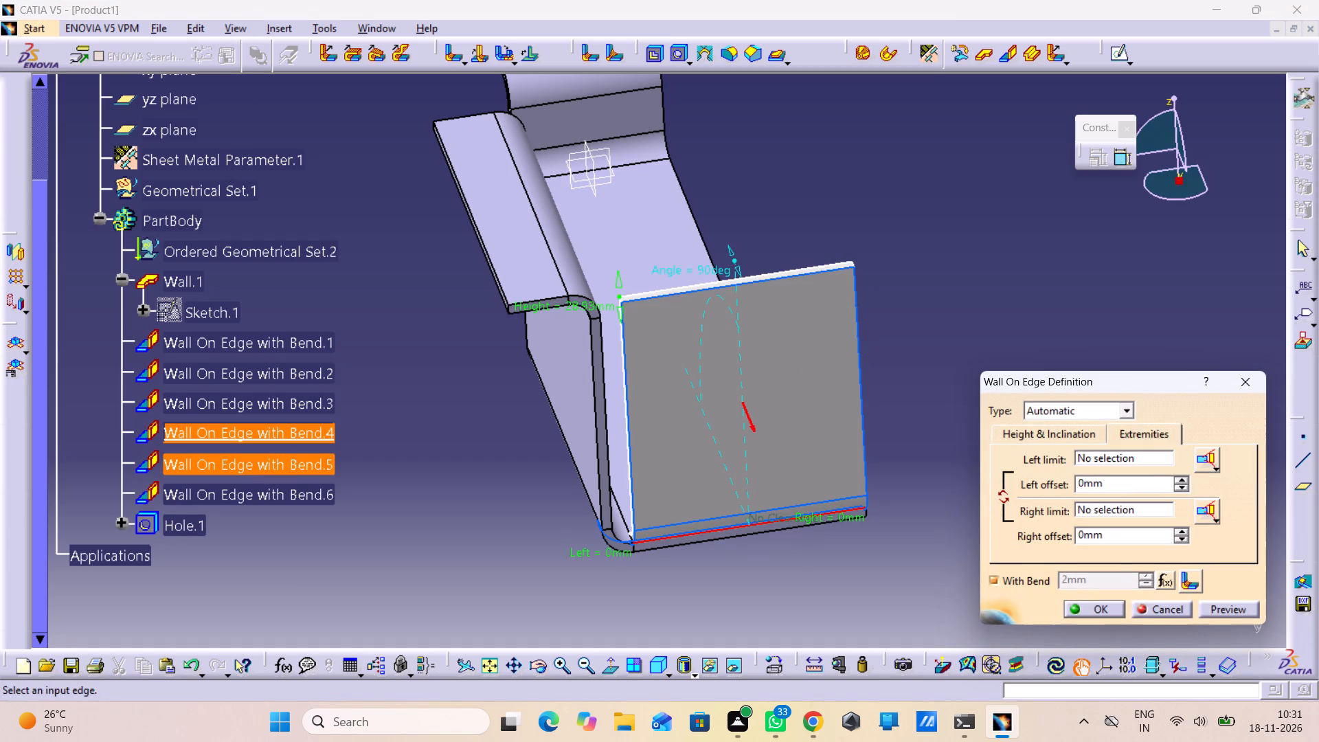
{"action": "left_click_drag", "start_coordinate": [1125, 482], "coordinate": [1052, 492]}
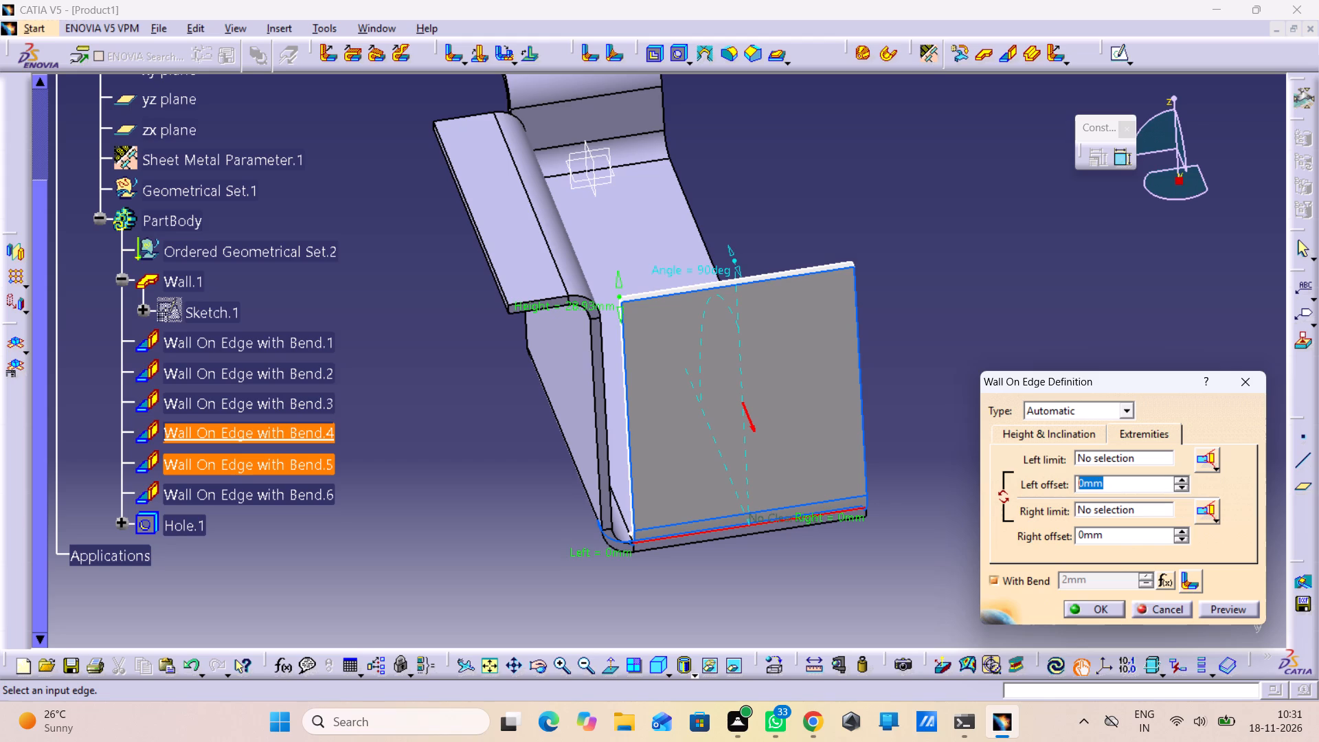
{"action": "key", "text": "t"}
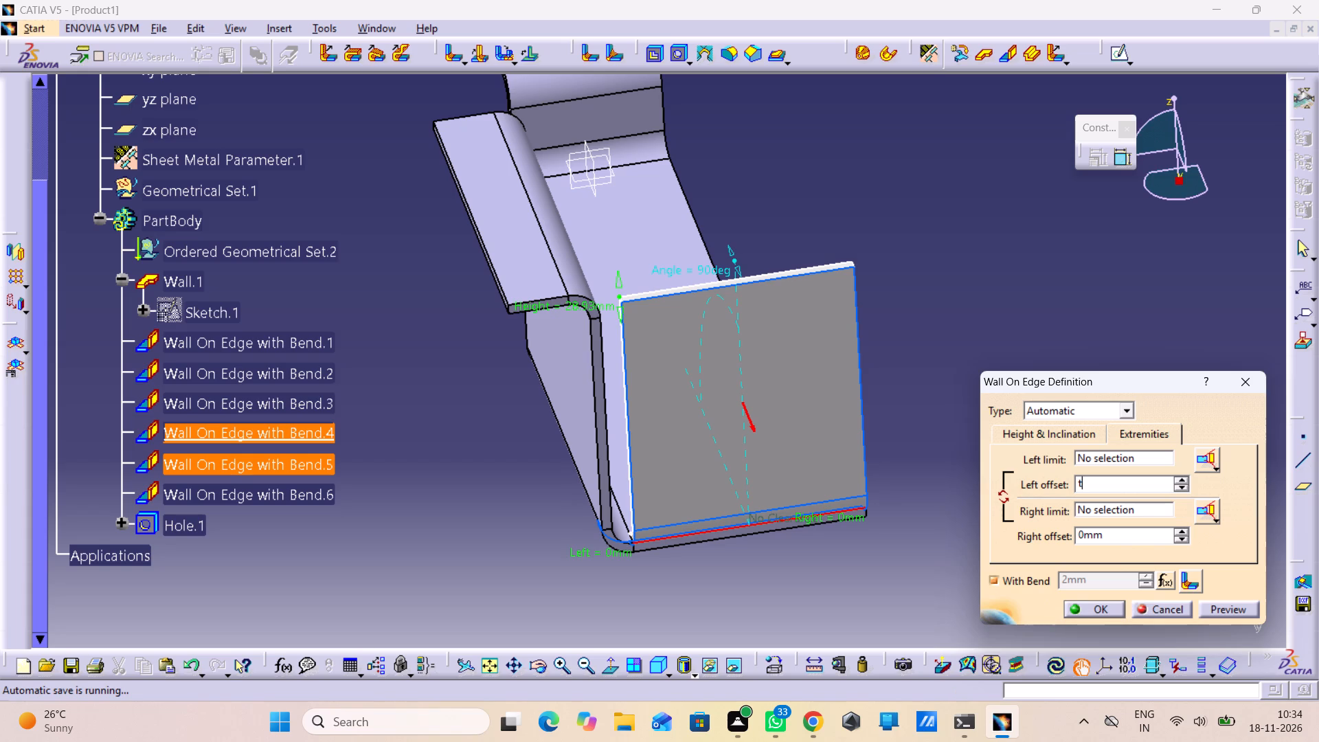
{"action": "scroll", "coordinate": [220, 269], "scroll_direction": "down", "scroll_amount": 1}
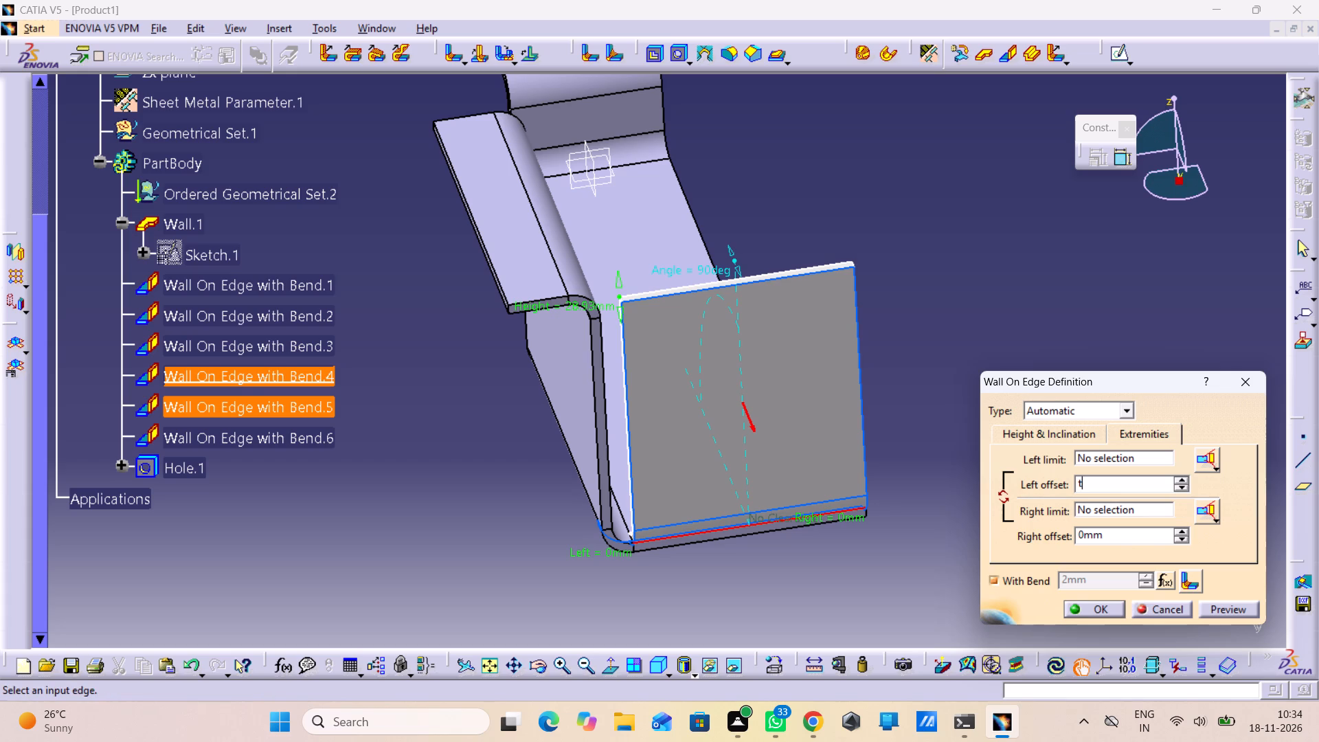
{"action": "key", "text": "BackSpace"}
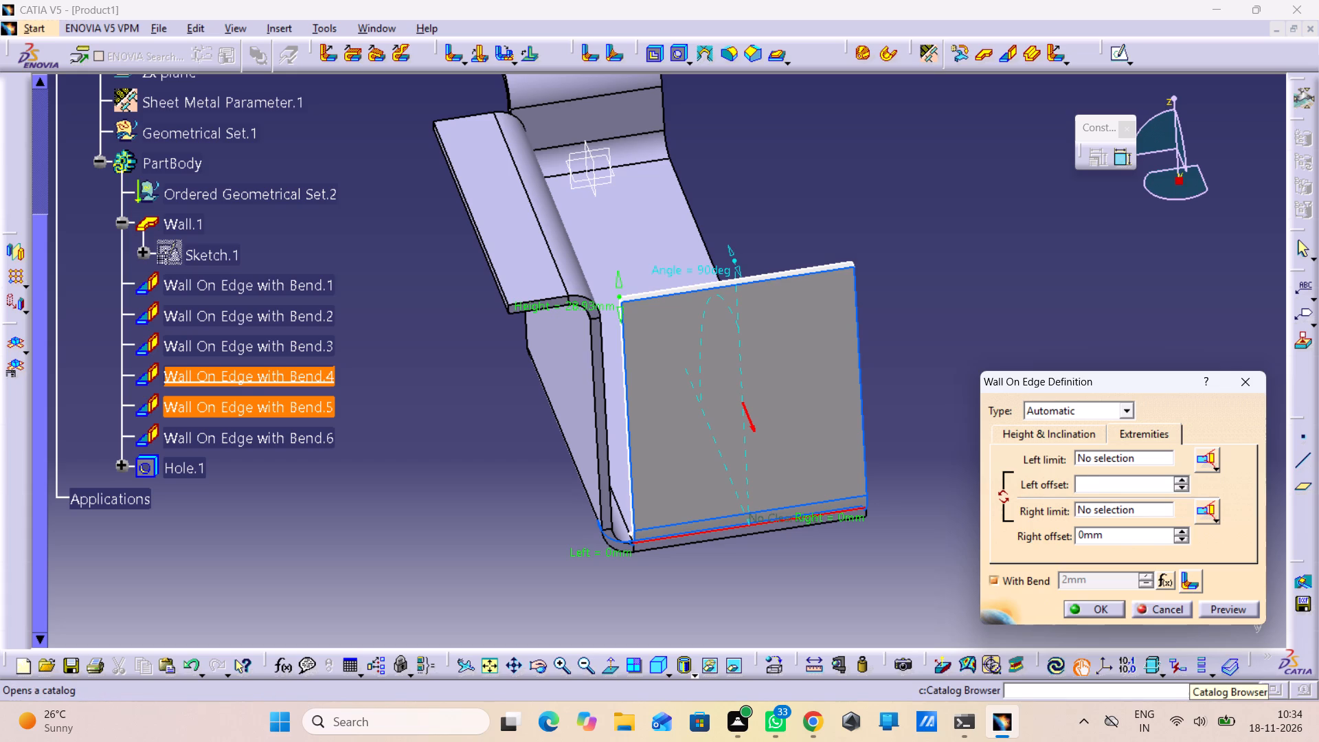
{"action": "key", "text": "1"}
{"action": "key", "text": "BackSpace"}
{"action": "key", "text": "minus"}
{"action": "key", "text": "BackSpace"}
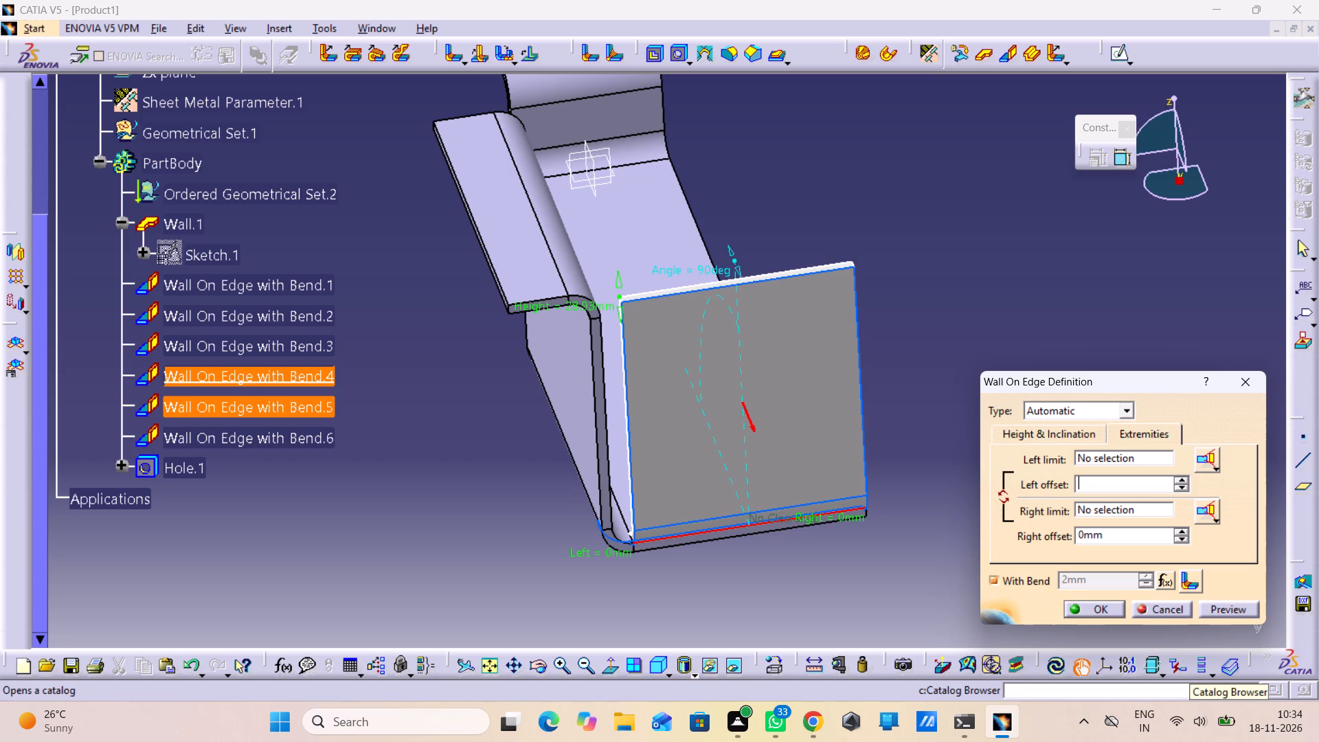
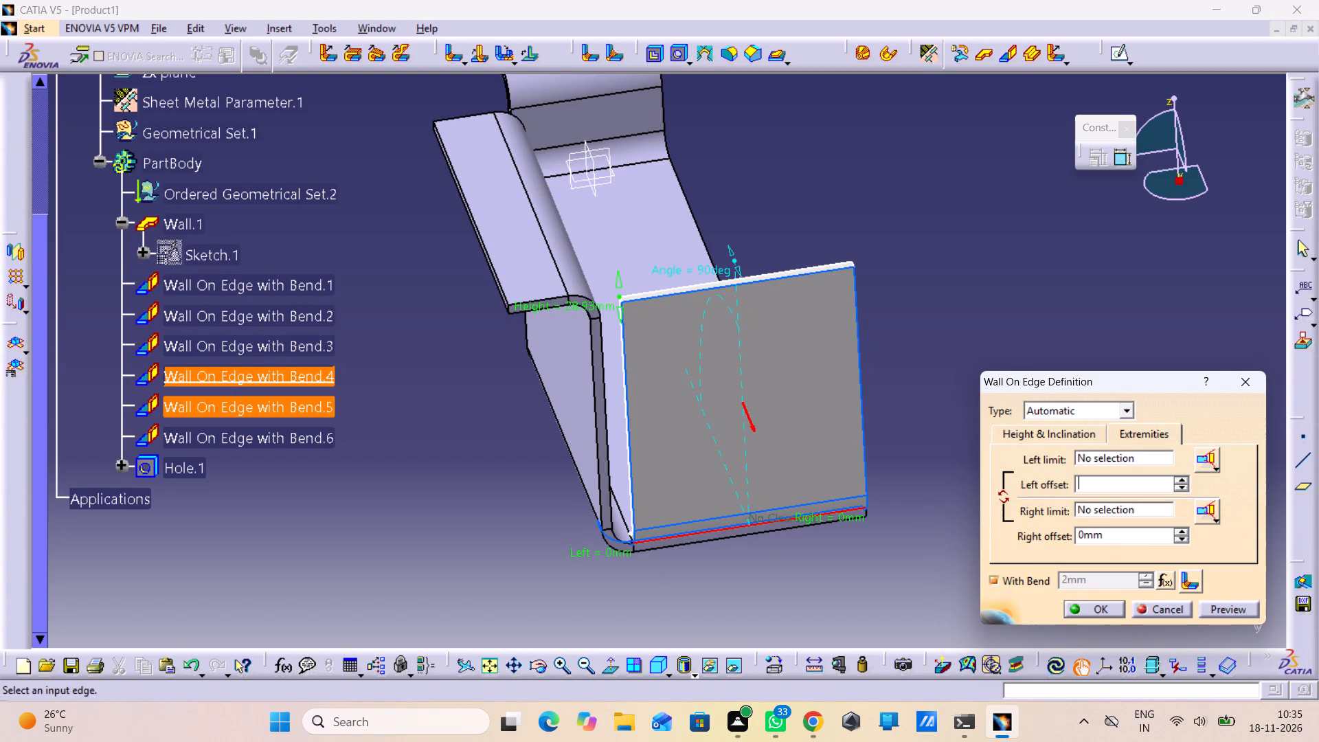
Set the end wall's left and right offsets to -3.5 mm each, then preview and apply the wall definition.
{"action": "key", "text": "minus"}
{"action": "type", "text": "3.5"}
{"action": "left_click_drag", "start_coordinate": [1138, 535], "coordinate": [982, 507]}
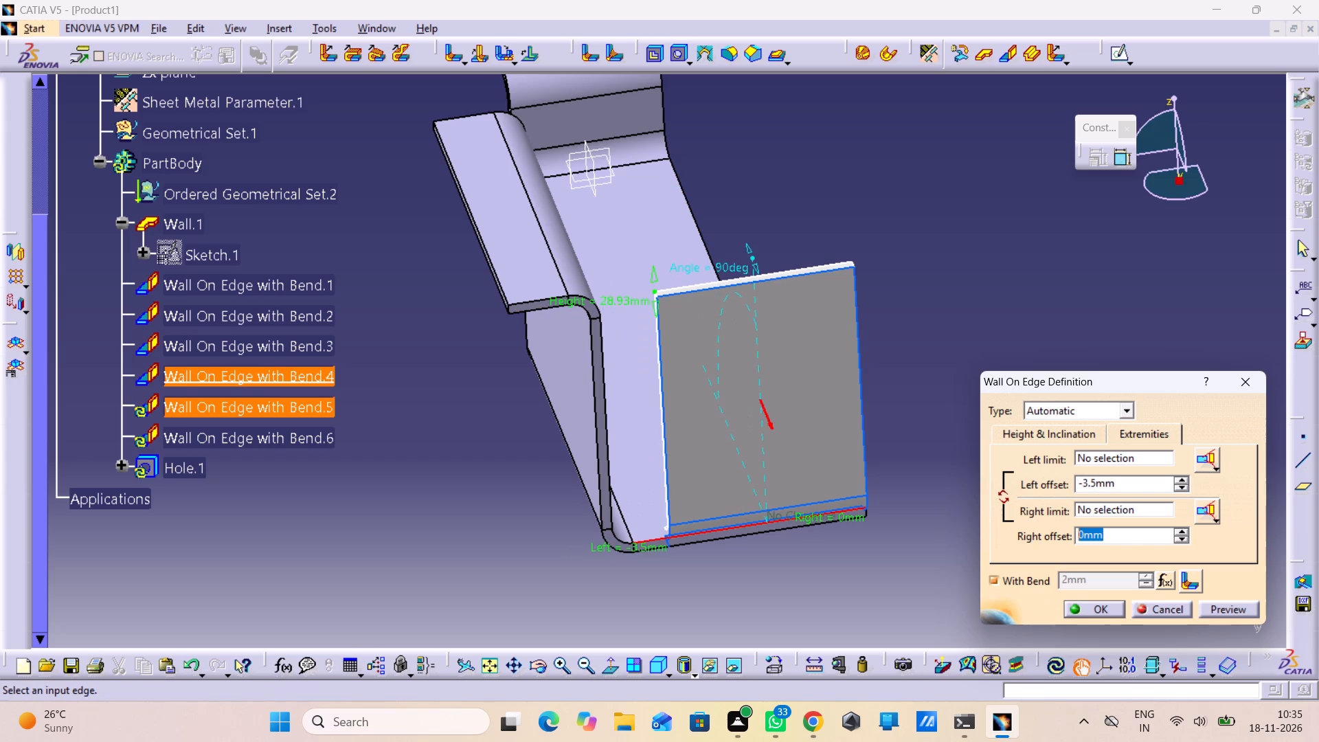
{"action": "left_click_drag", "start_coordinate": [982, 507], "coordinate": [978, 504]}
{"action": "type", "text": "-3.5"}
{"action": "left_click", "coordinate": [1223, 612]}
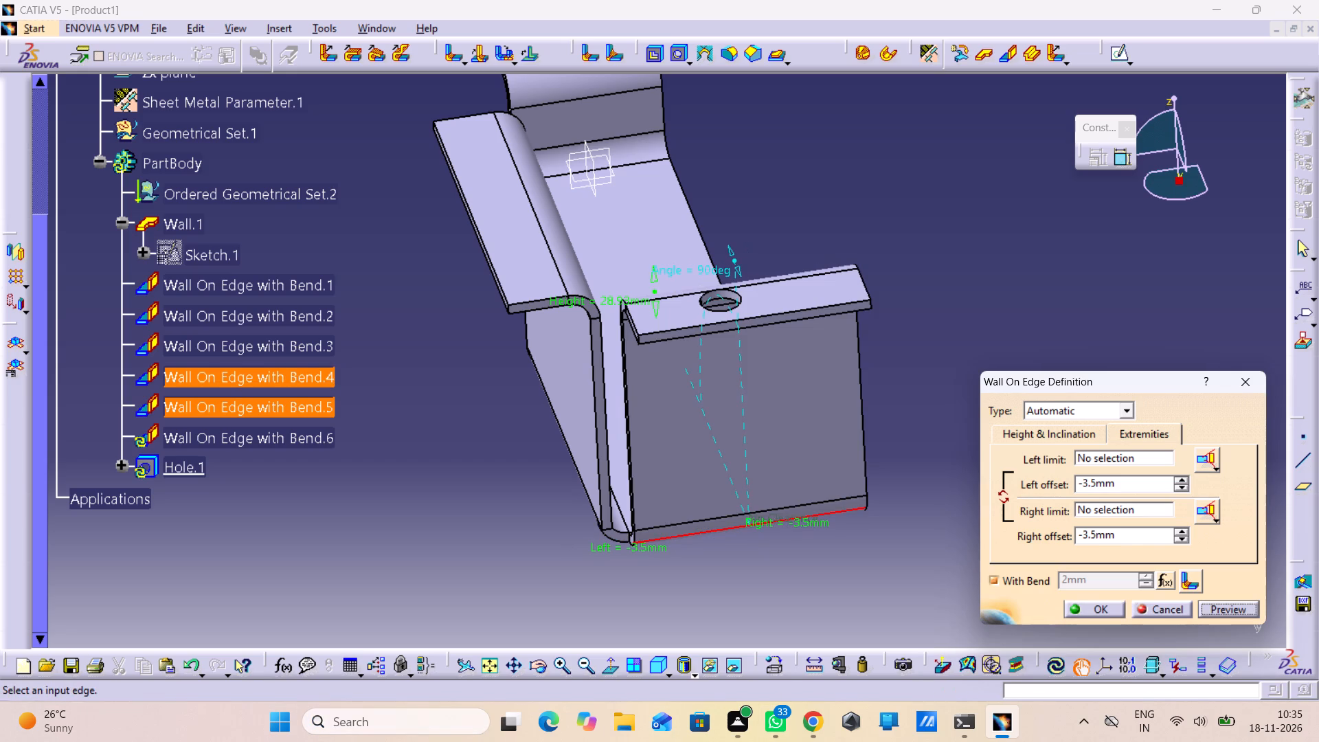
{"action": "left_click", "coordinate": [1223, 612]}
{"action": "left_click", "coordinate": [1223, 612]}
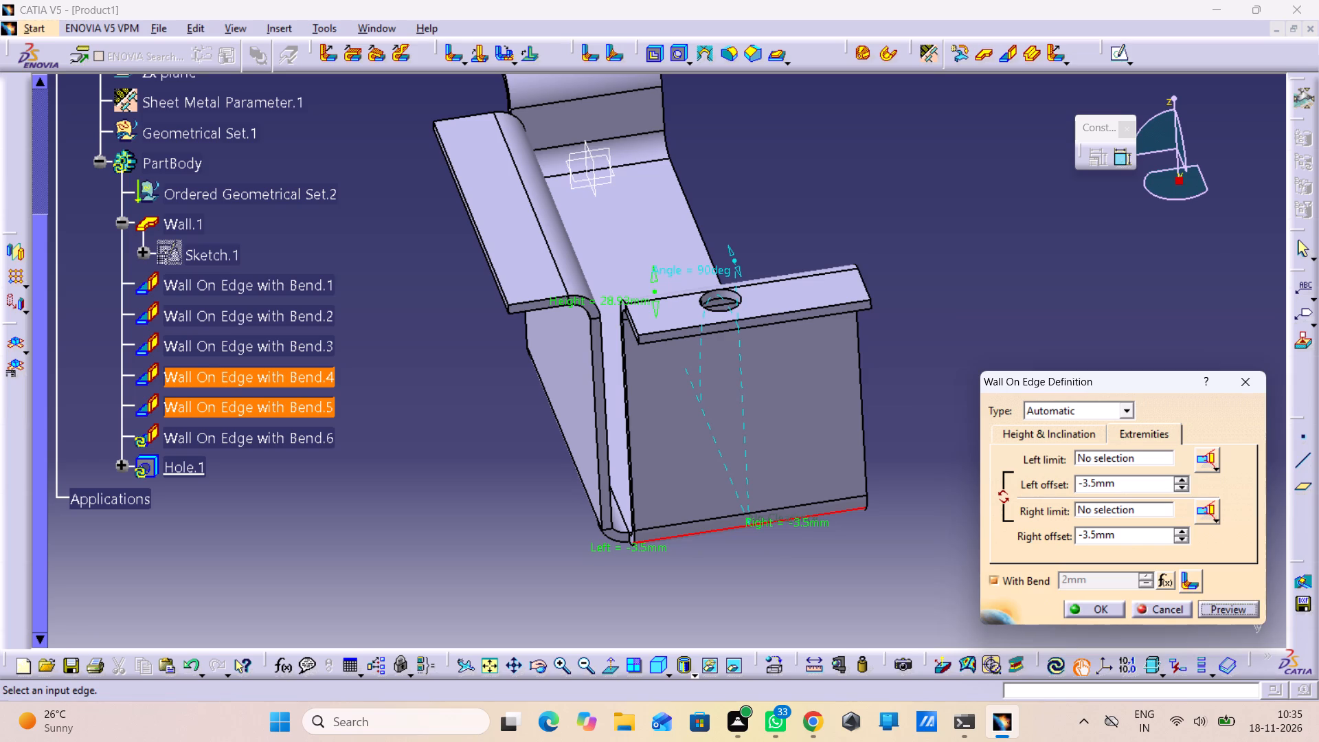
{"action": "triple_click", "coordinate": [1223, 612]}
{"action": "left_click", "coordinate": [1096, 605]}
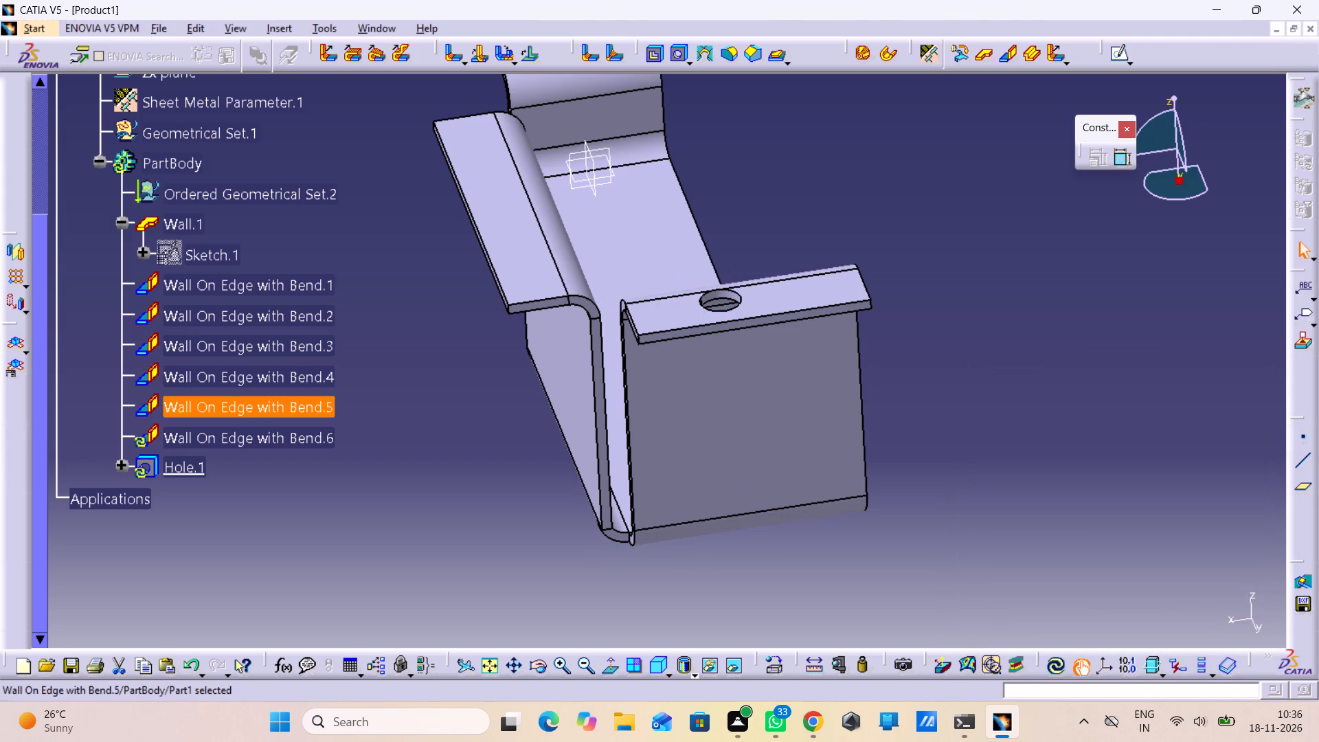
{"action": "double_click", "coordinate": [807, 462]}
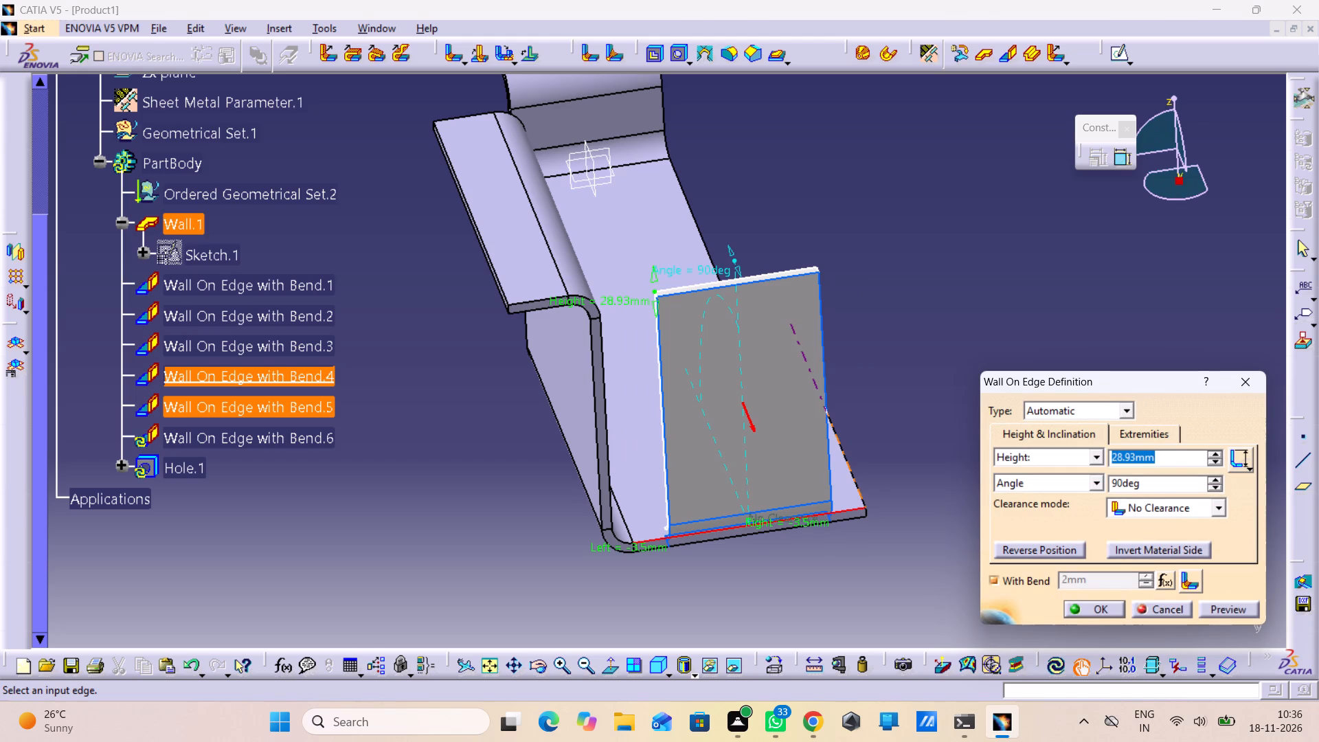
{"action": "left_click", "coordinate": [1228, 611]}
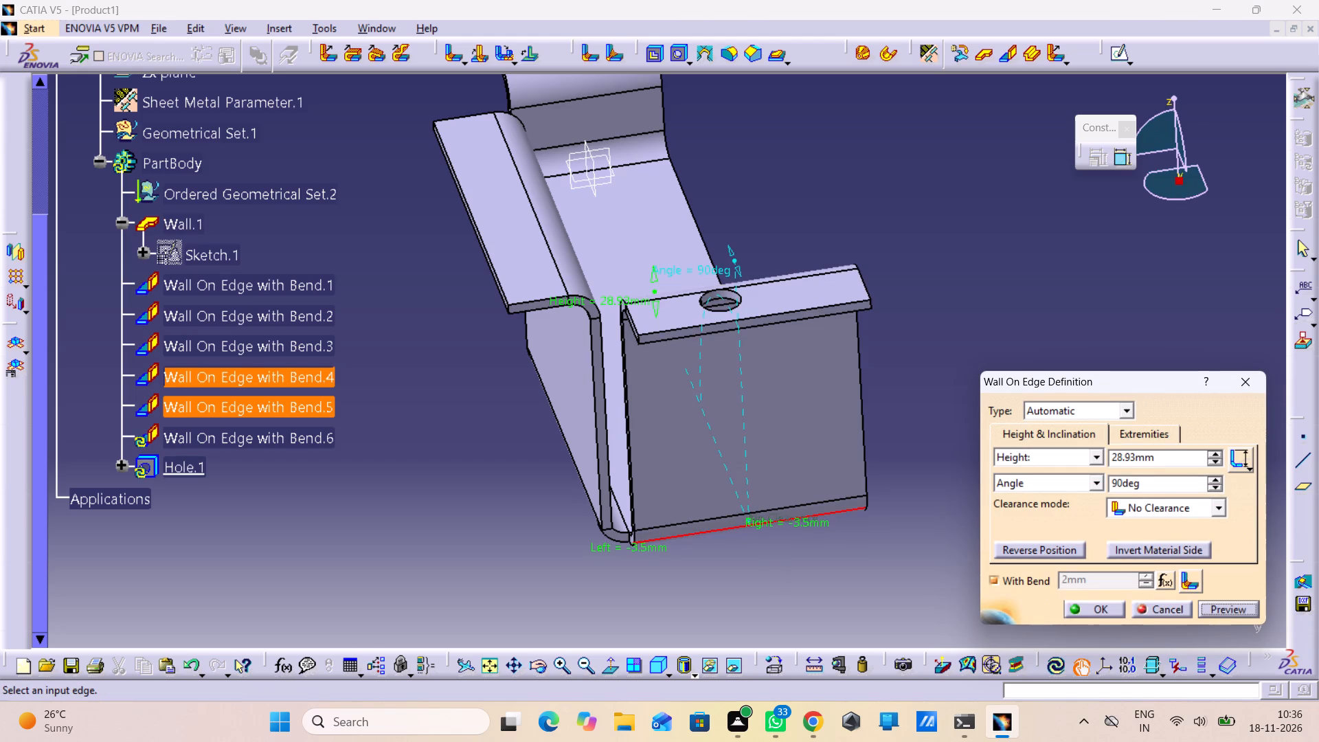
{"action": "left_click", "coordinate": [1107, 605]}
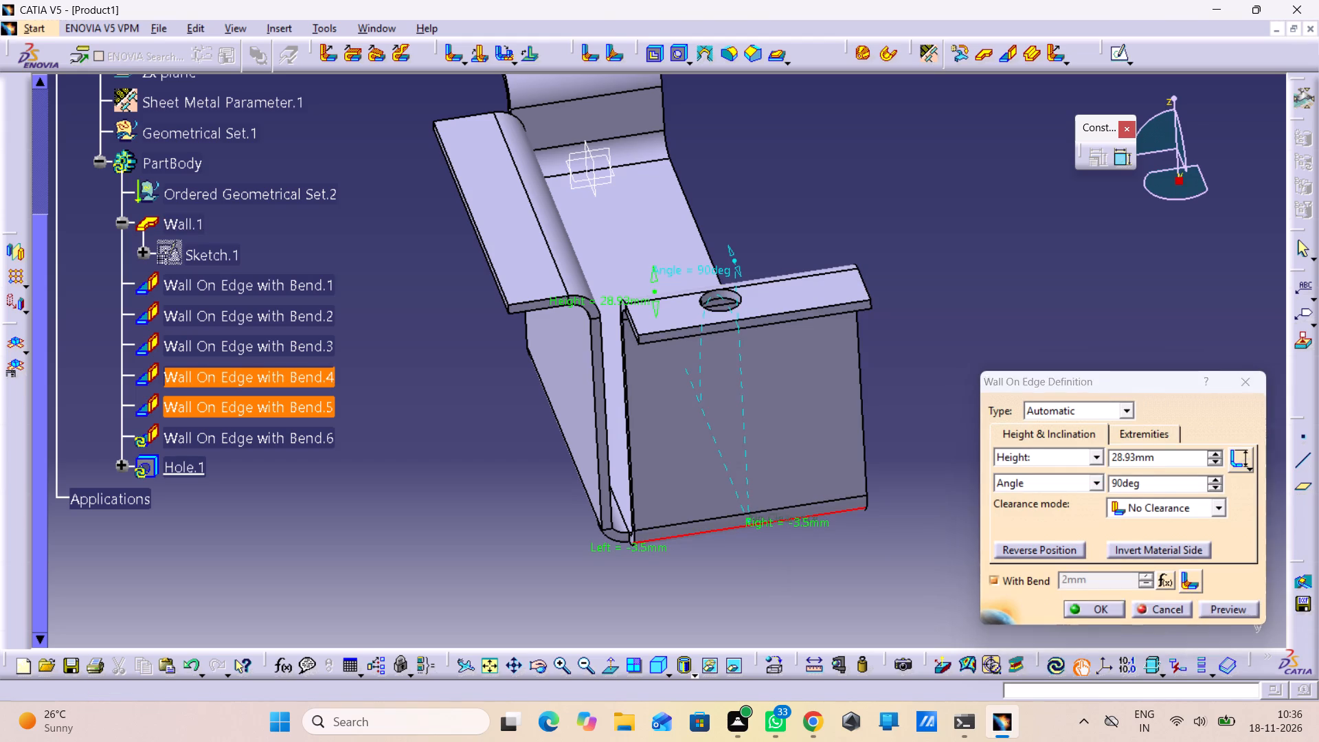
Delete the end wall's top flange together with its dependent hole and update the part.
{"action": "left_click", "coordinate": [772, 296]}
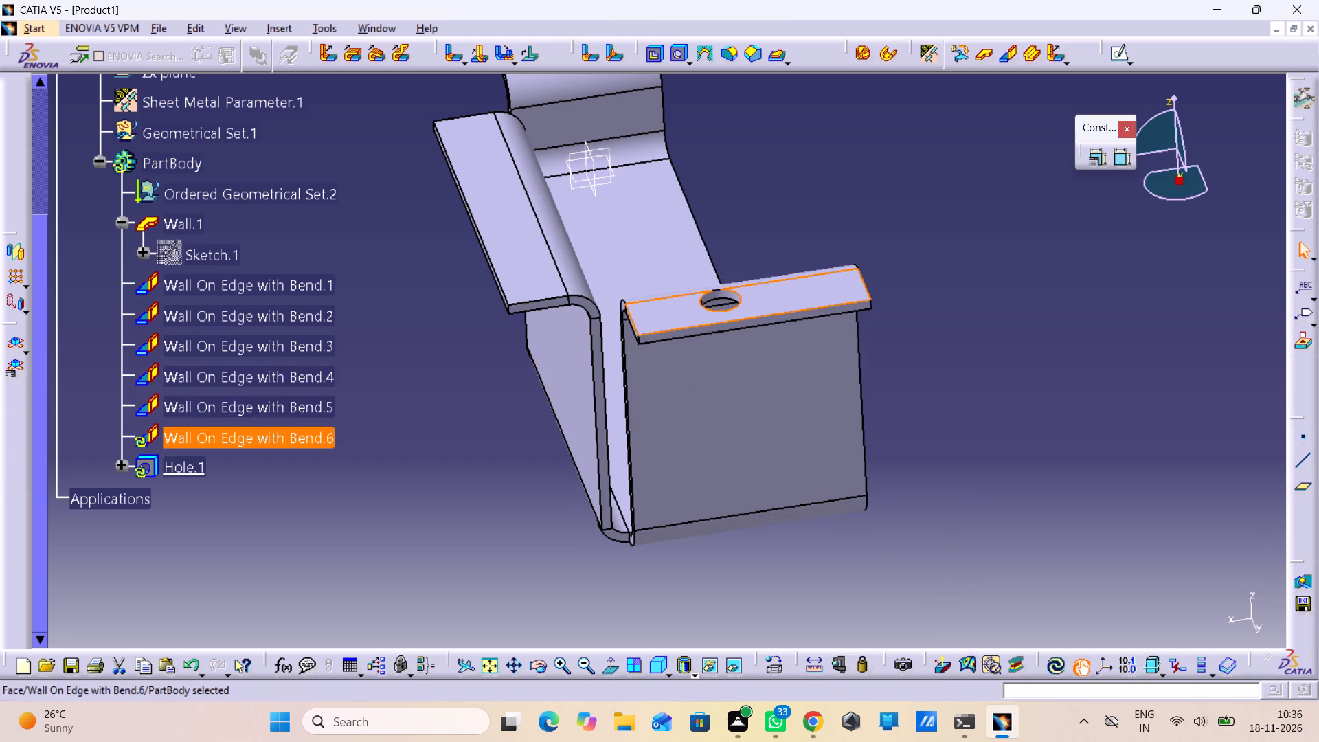
{"action": "right_click", "coordinate": [261, 435]}
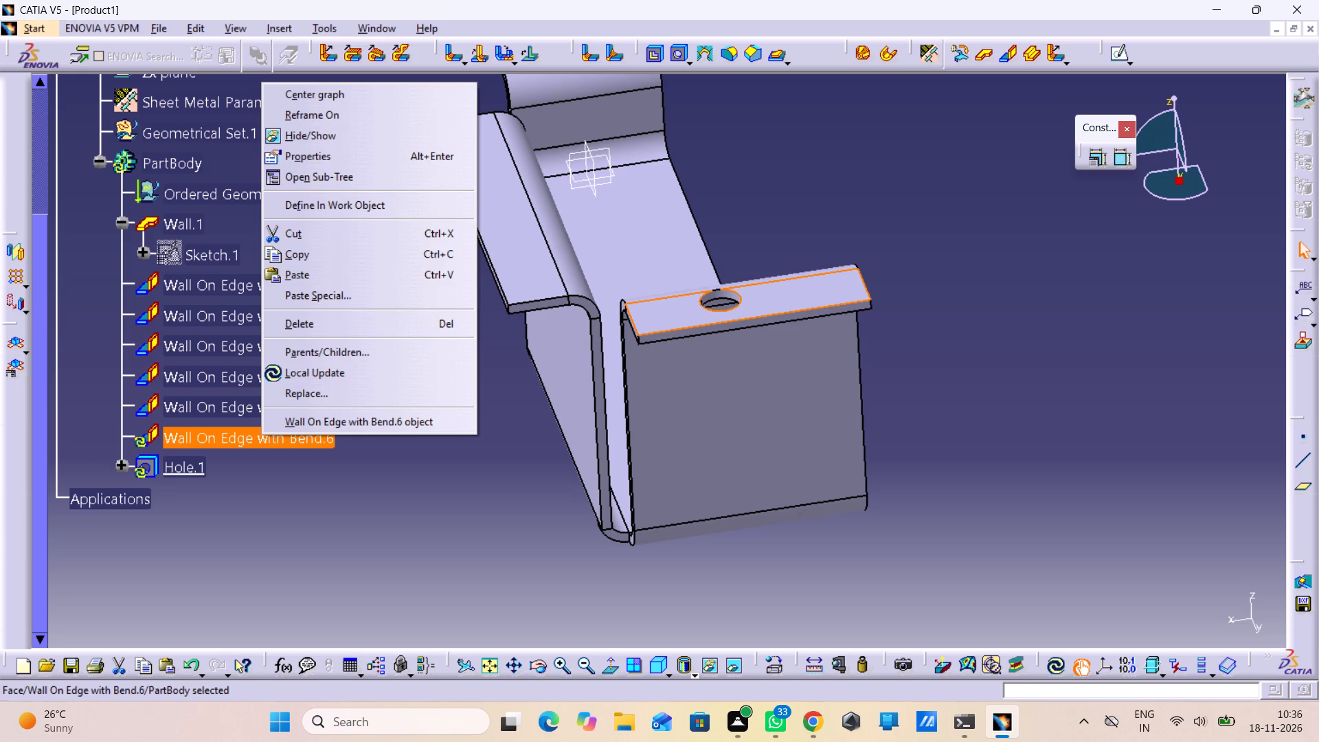
{"action": "left_click", "coordinate": [313, 330]}
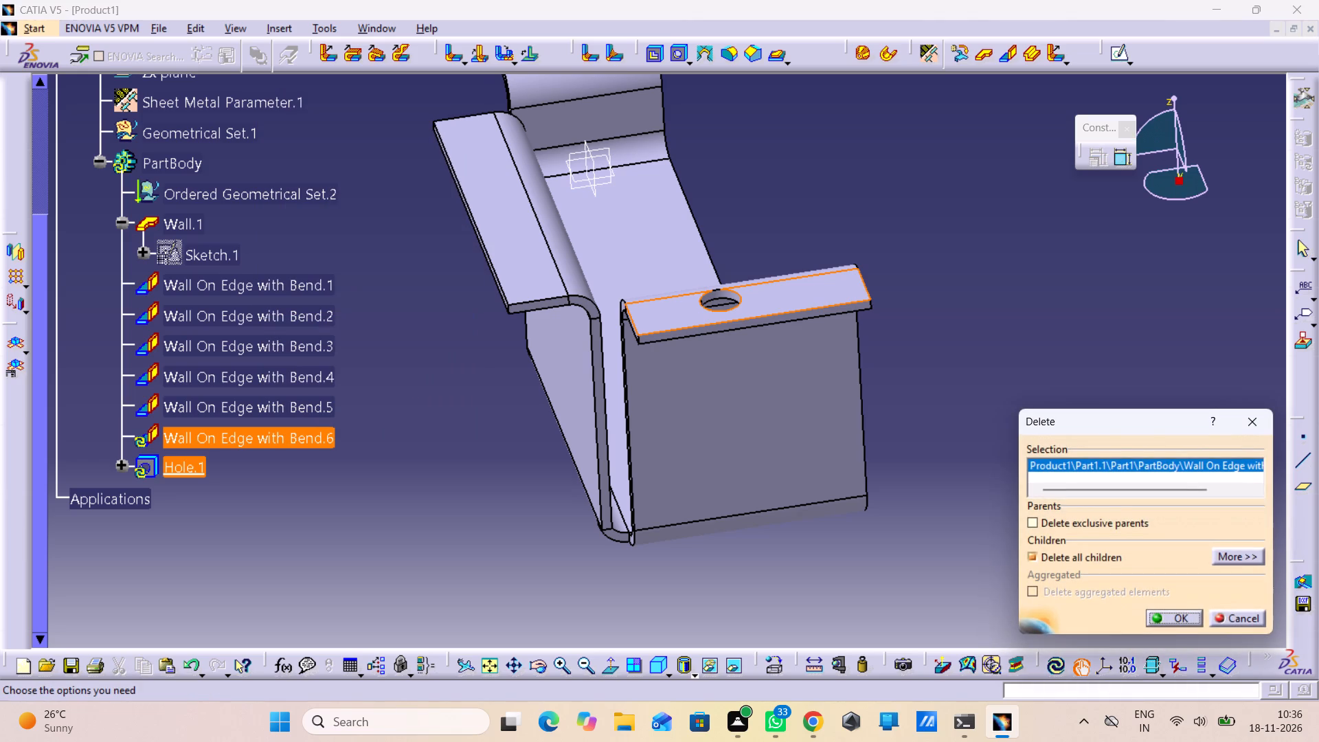
{"action": "left_click", "coordinate": [1188, 622]}
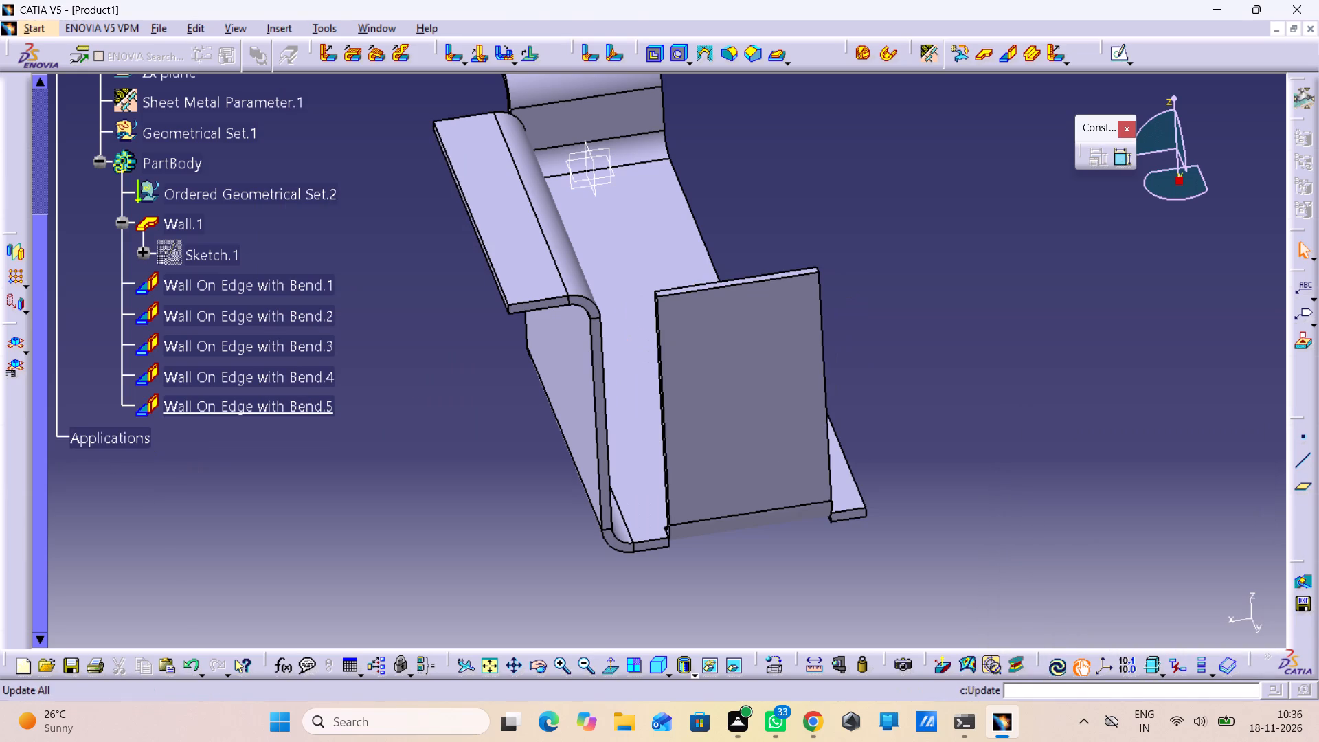
{"action": "left_click", "coordinate": [1056, 669]}
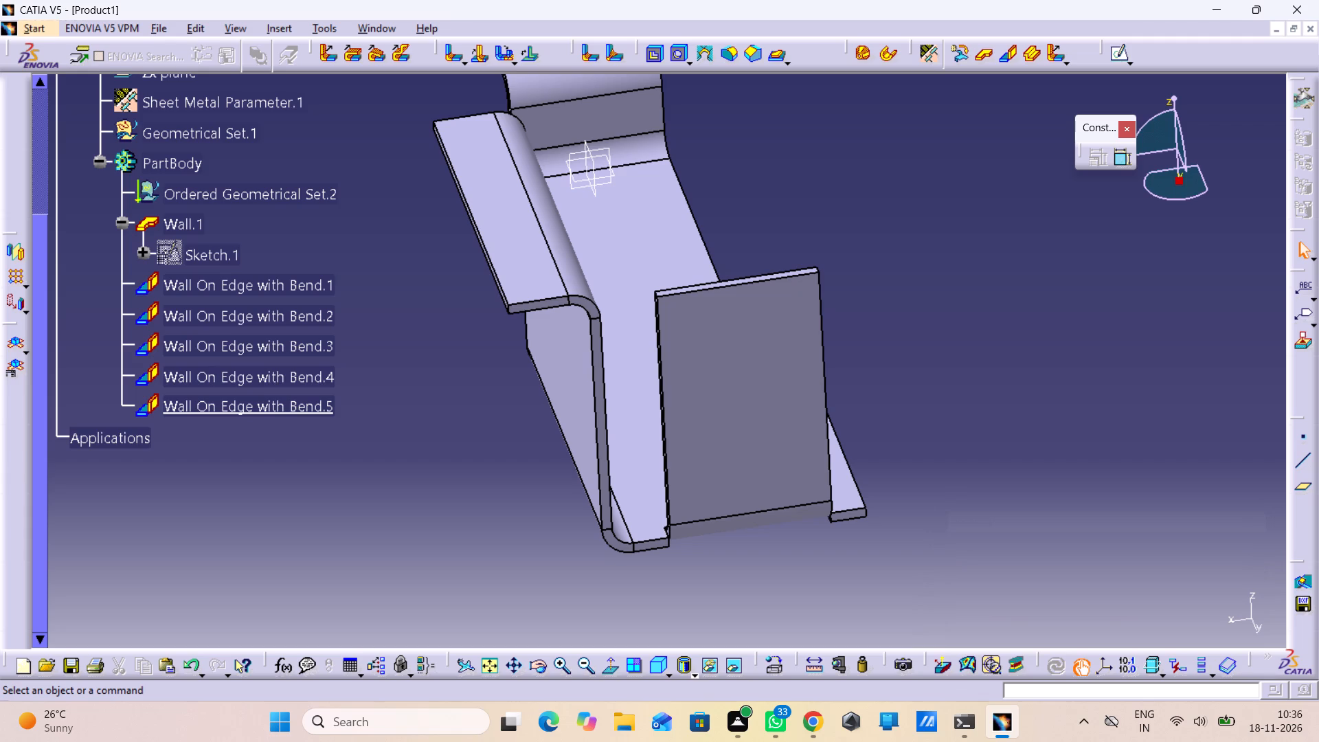
Reopen the end wall's definition, set its right offset to 0 mm and preview the wall.
{"action": "middle_click_drag", "start_coordinate": [477, 472], "coordinate": [578, 548]}
{"action": "right_click_drag", "start_coordinate": [477, 471], "coordinate": [578, 548]}
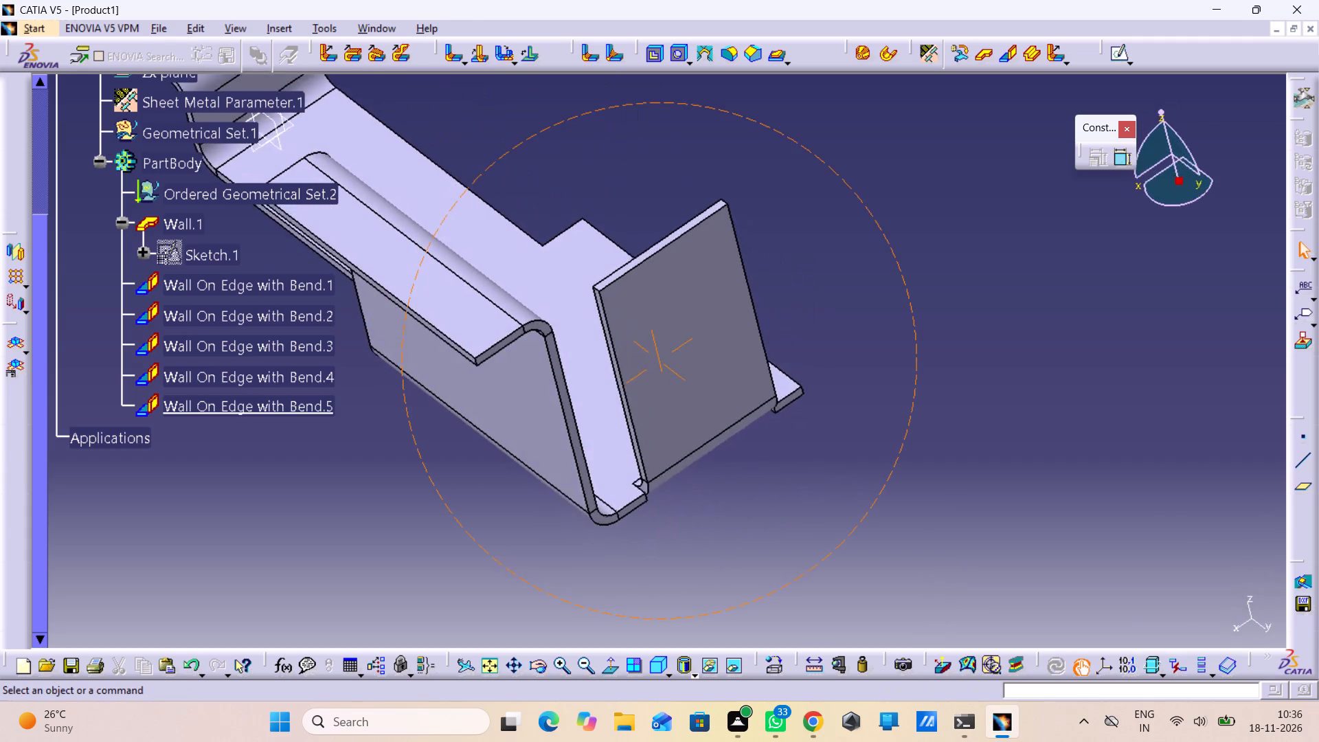
{"action": "middle_click_drag", "start_coordinate": [578, 548], "coordinate": [596, 572]}
{"action": "right_click_drag", "start_coordinate": [578, 548], "coordinate": [596, 572]}
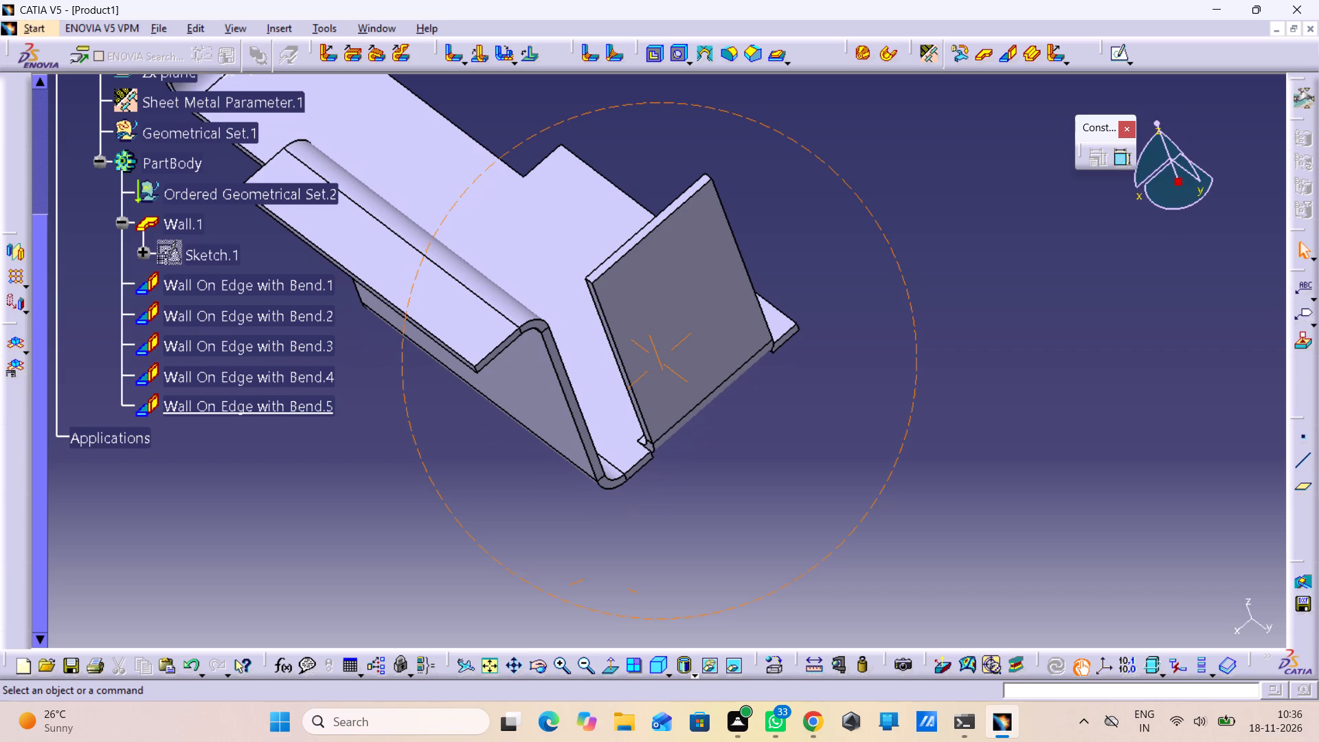
{"action": "middle_click_drag", "start_coordinate": [668, 487], "coordinate": [639, 442]}
{"action": "right_click_drag", "start_coordinate": [668, 487], "coordinate": [639, 442]}
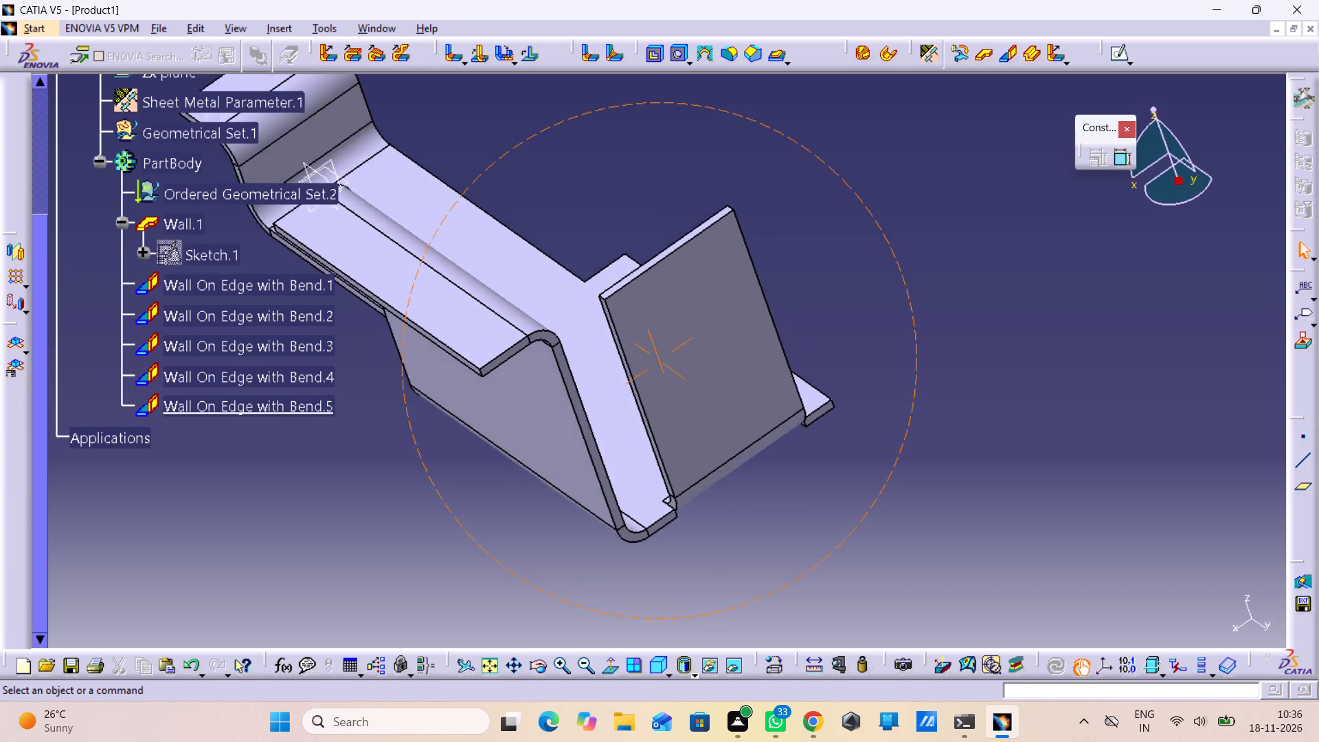
{"action": "middle_click_drag", "start_coordinate": [639, 442], "coordinate": [620, 419]}
{"action": "right_click_drag", "start_coordinate": [639, 442], "coordinate": [620, 419]}
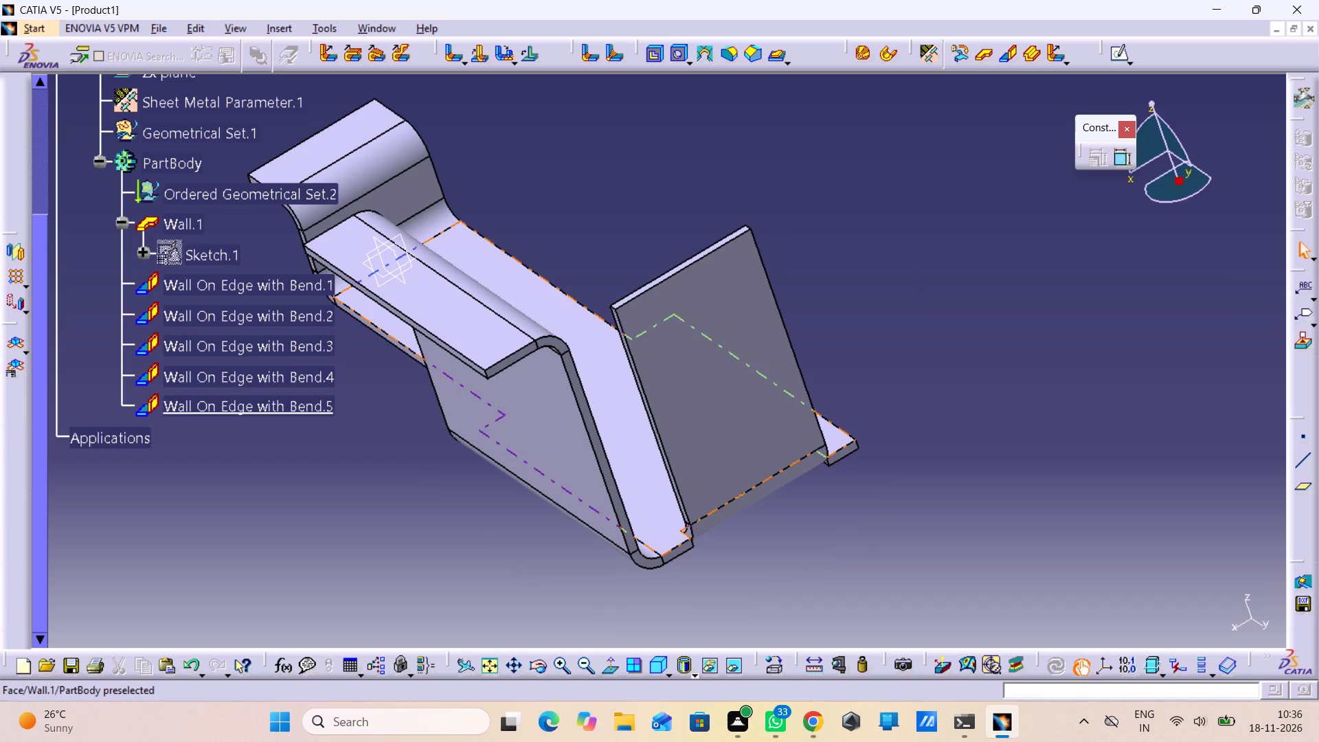
{"action": "double_click", "coordinate": [789, 442]}
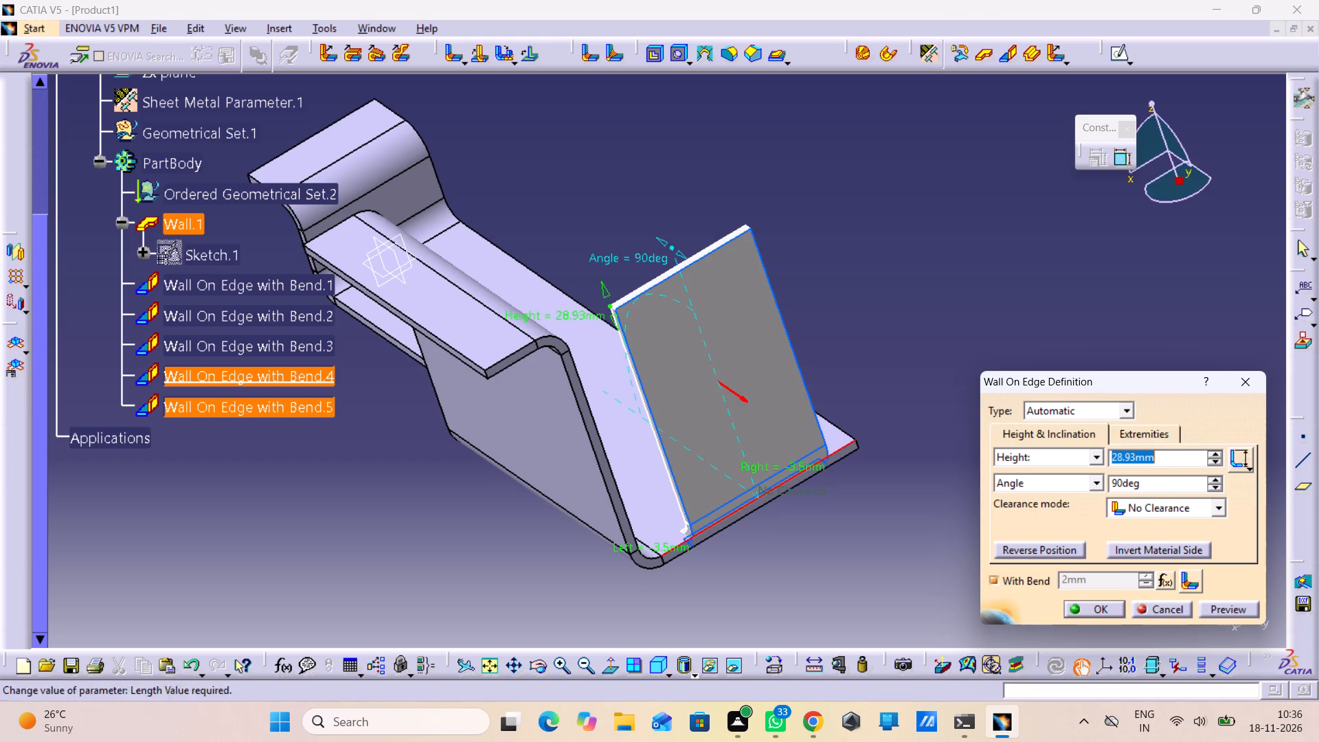
{"action": "left_click", "coordinate": [1138, 436]}
{"action": "left_click_drag", "start_coordinate": [1143, 537], "coordinate": [945, 537]}
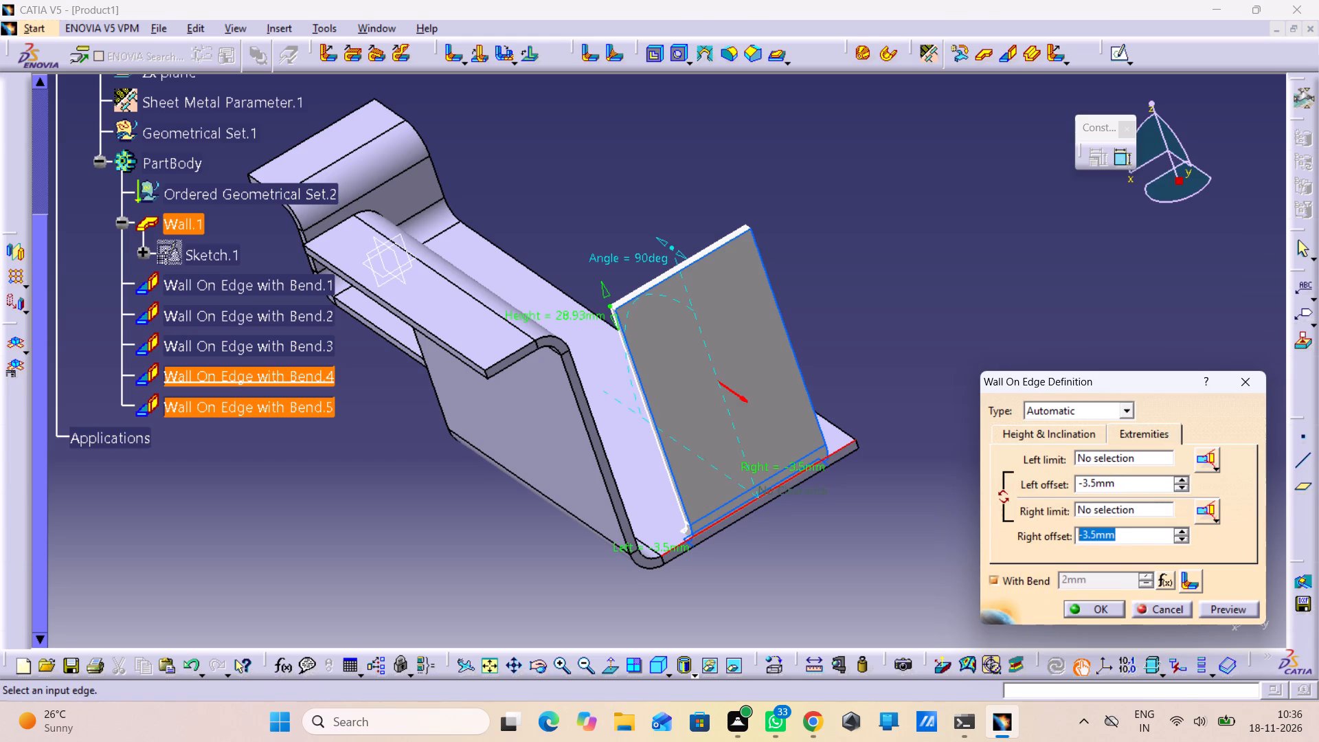
{"action": "key", "text": "0"}
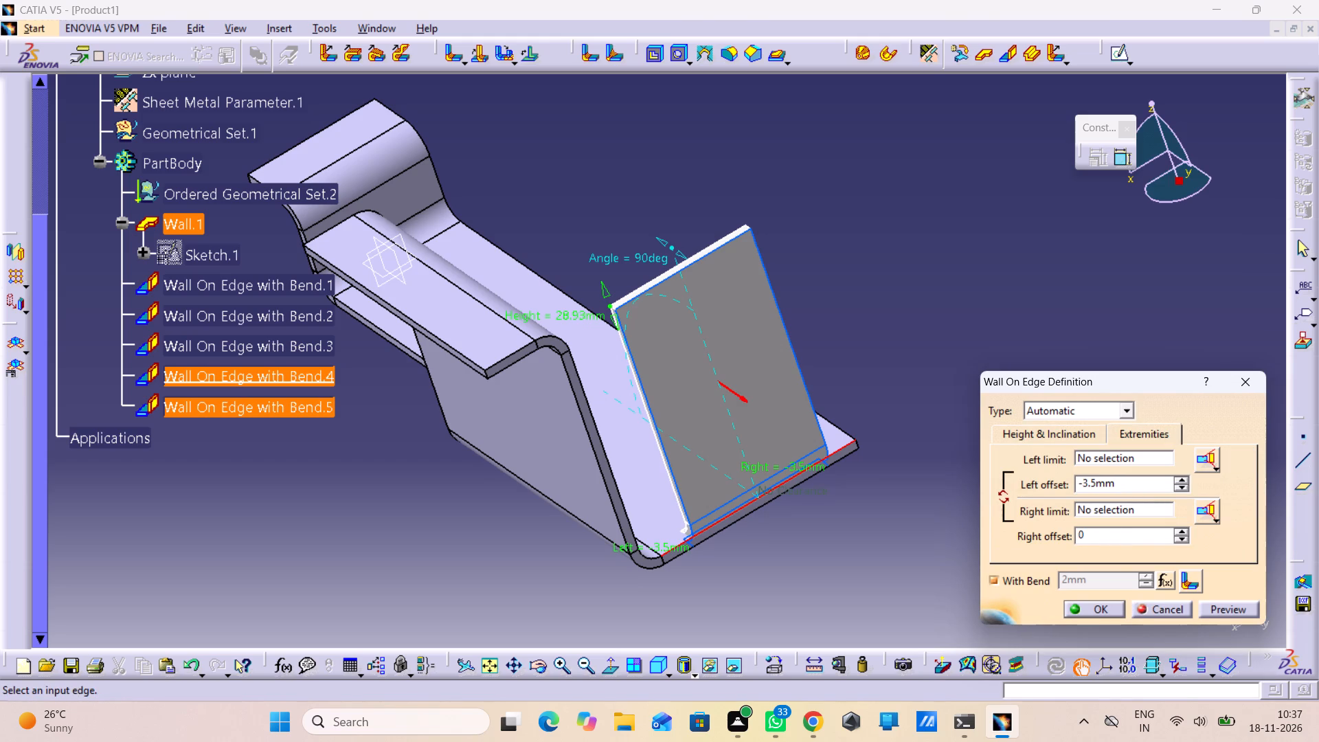
{"action": "left_click", "coordinate": [1230, 607]}
Examine the previewed end wall and its two side offsets against the base wall from several angles.
{"action": "left_click", "coordinate": [856, 583]}
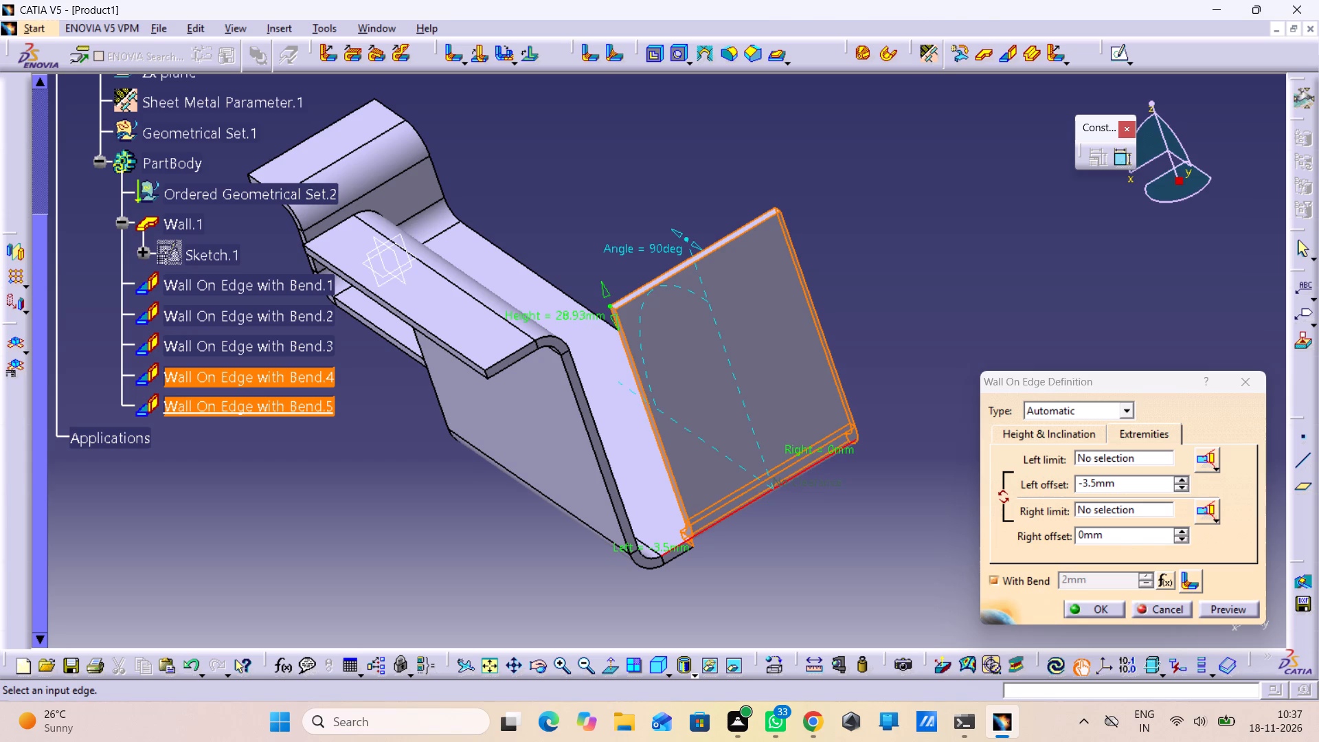
{"action": "middle_click_drag", "start_coordinate": [422, 495], "coordinate": [495, 550]}
{"action": "right_click_drag", "start_coordinate": [422, 495], "coordinate": [495, 550]}
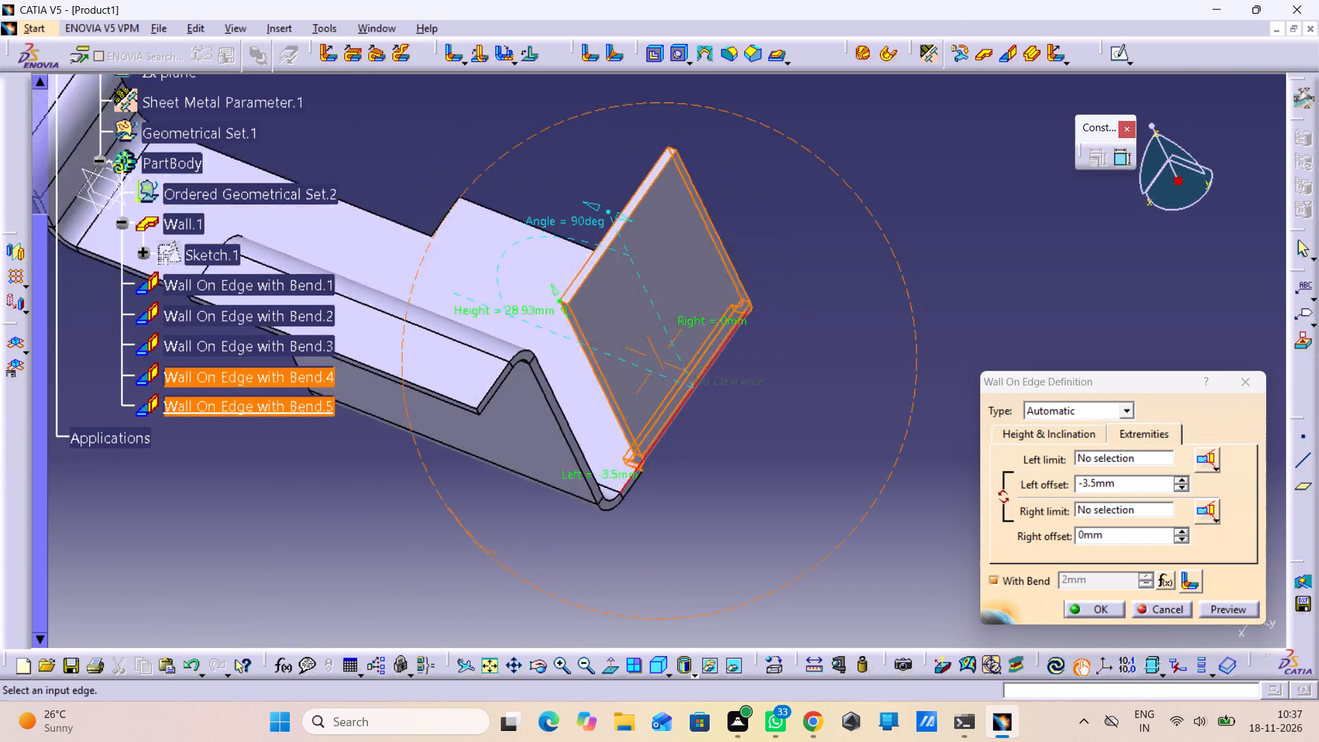
{"action": "middle_click_drag", "start_coordinate": [495, 550], "coordinate": [495, 534]}
{"action": "right_click_drag", "start_coordinate": [495, 550], "coordinate": [495, 534]}
{"action": "left_click", "coordinate": [881, 370]}
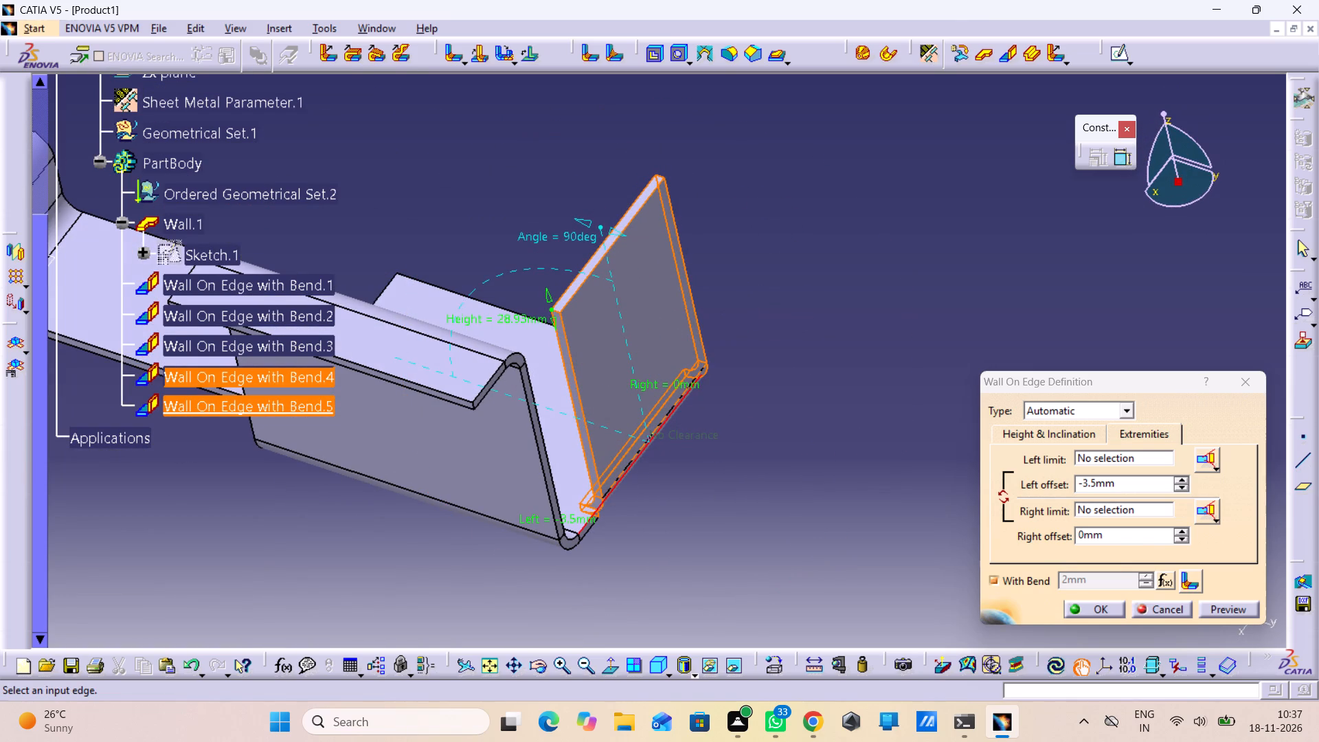
{"action": "middle_click_drag", "start_coordinate": [782, 274], "coordinate": [706, 355]}
{"action": "right_click_drag", "start_coordinate": [782, 274], "coordinate": [706, 355]}
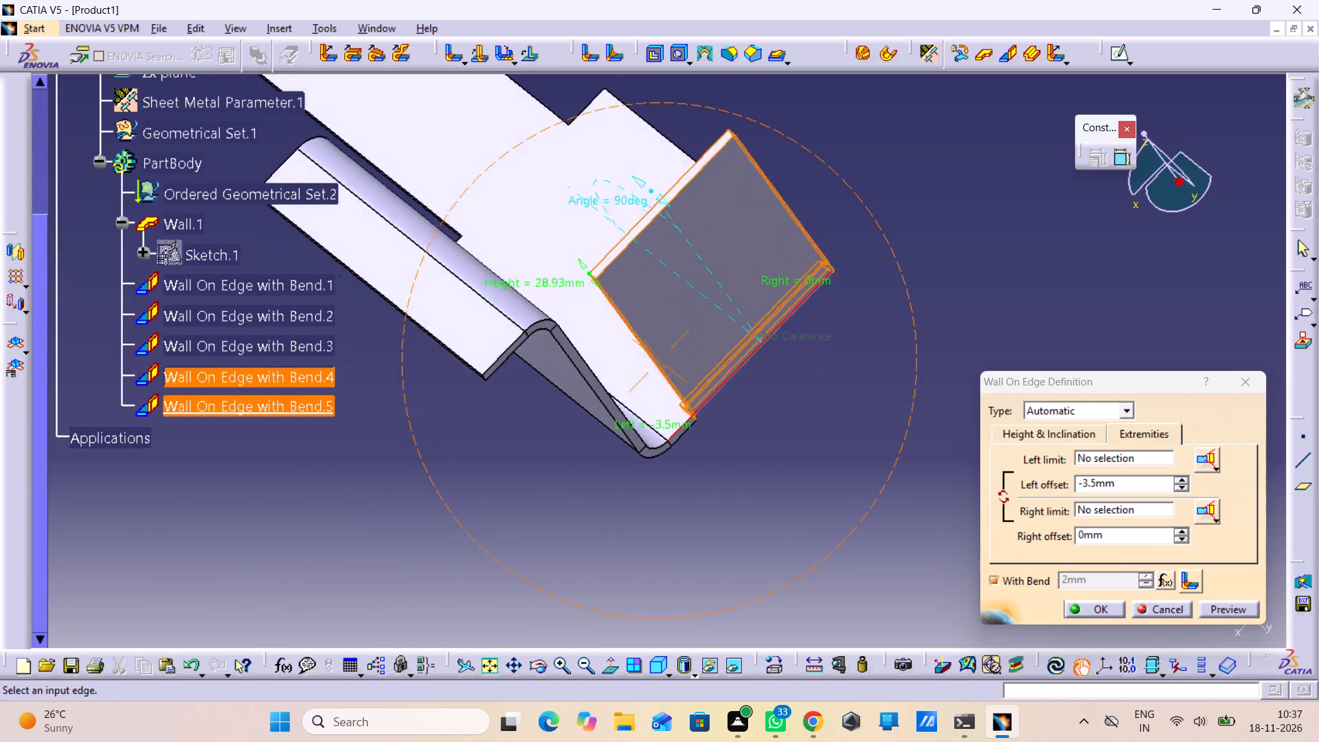
{"action": "middle_click_drag", "start_coordinate": [706, 355], "coordinate": [670, 301]}
{"action": "right_click_drag", "start_coordinate": [706, 355], "coordinate": [670, 301]}
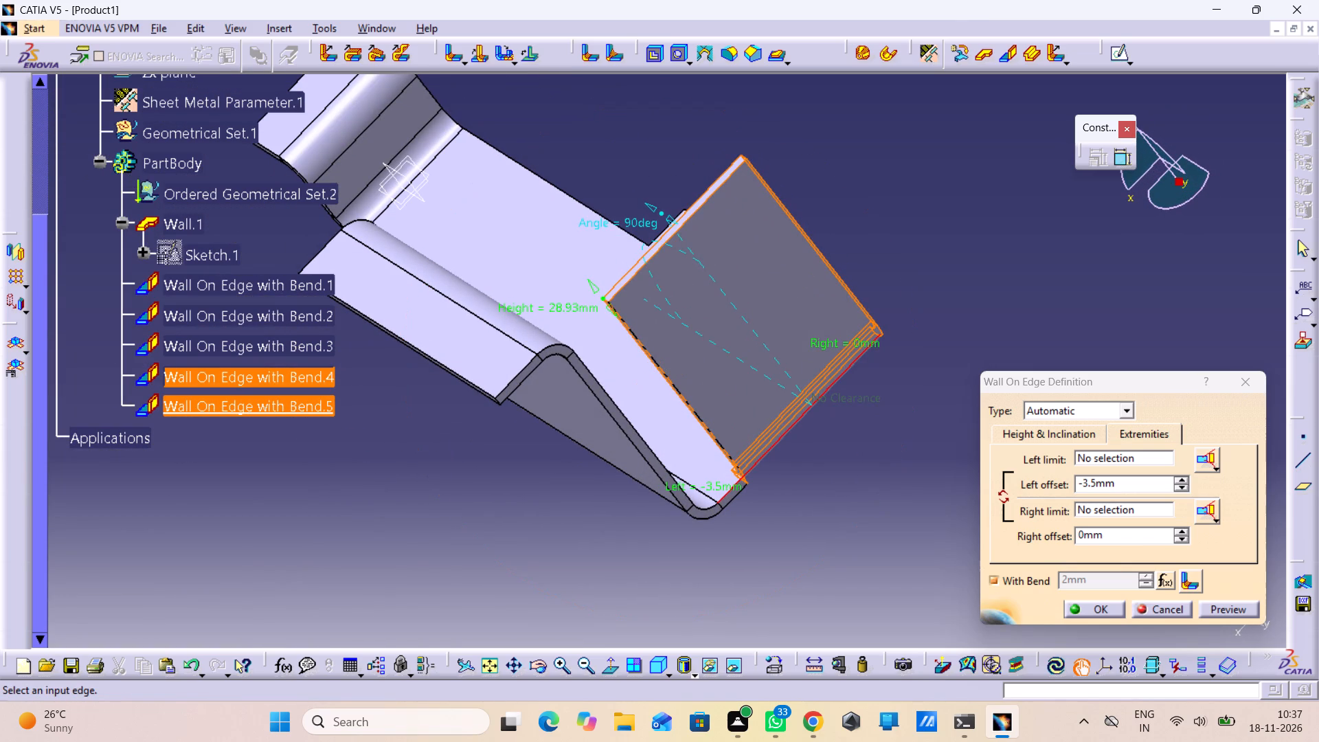
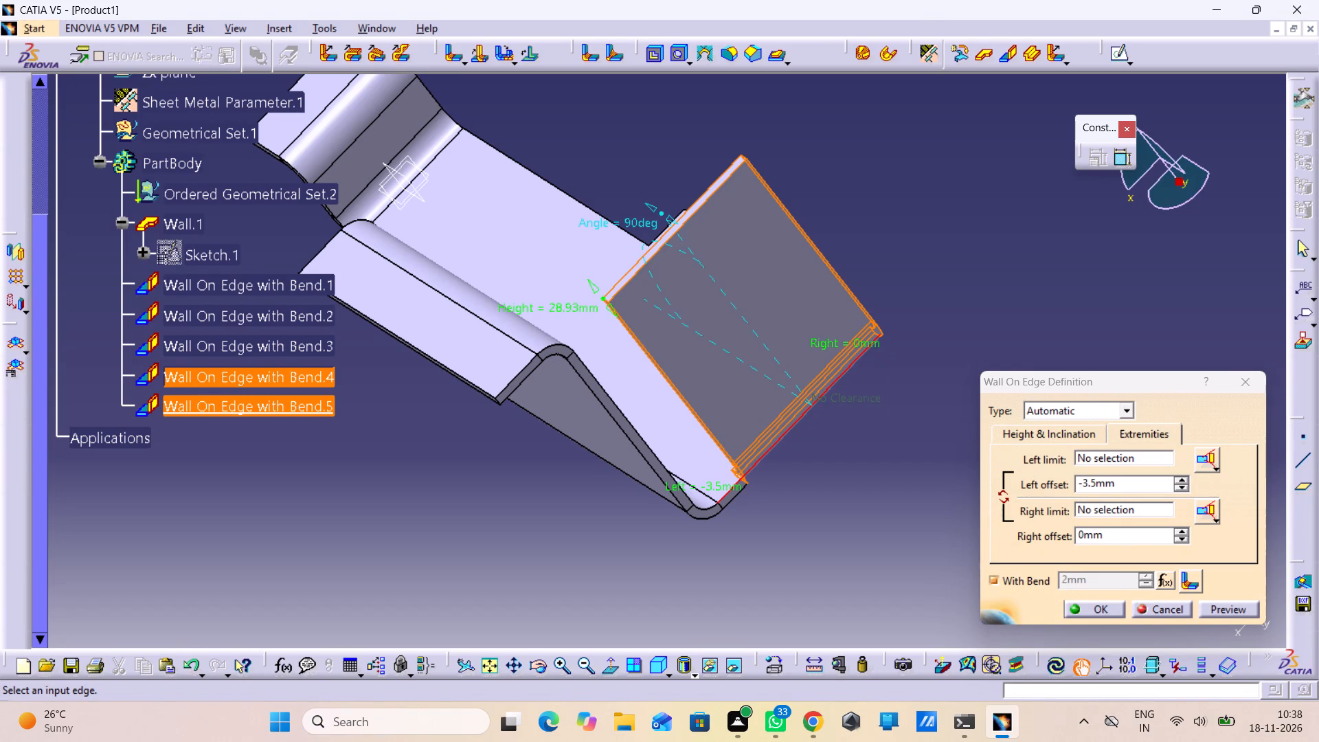
Set the end wall's left offset to -7 mm, preview the wall and check its position along the base edge.
{"action": "left_click", "coordinate": [1239, 607]}
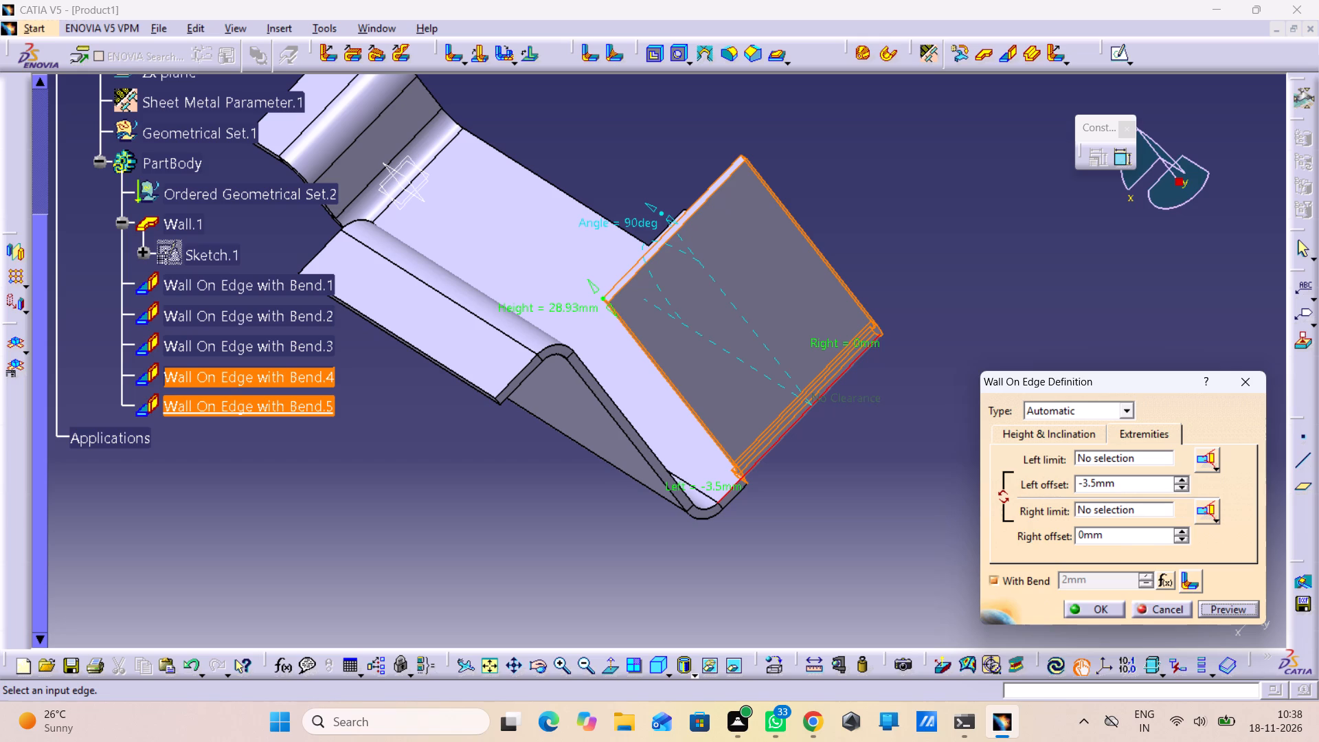
{"action": "left_click_drag", "start_coordinate": [1132, 485], "coordinate": [853, 537]}
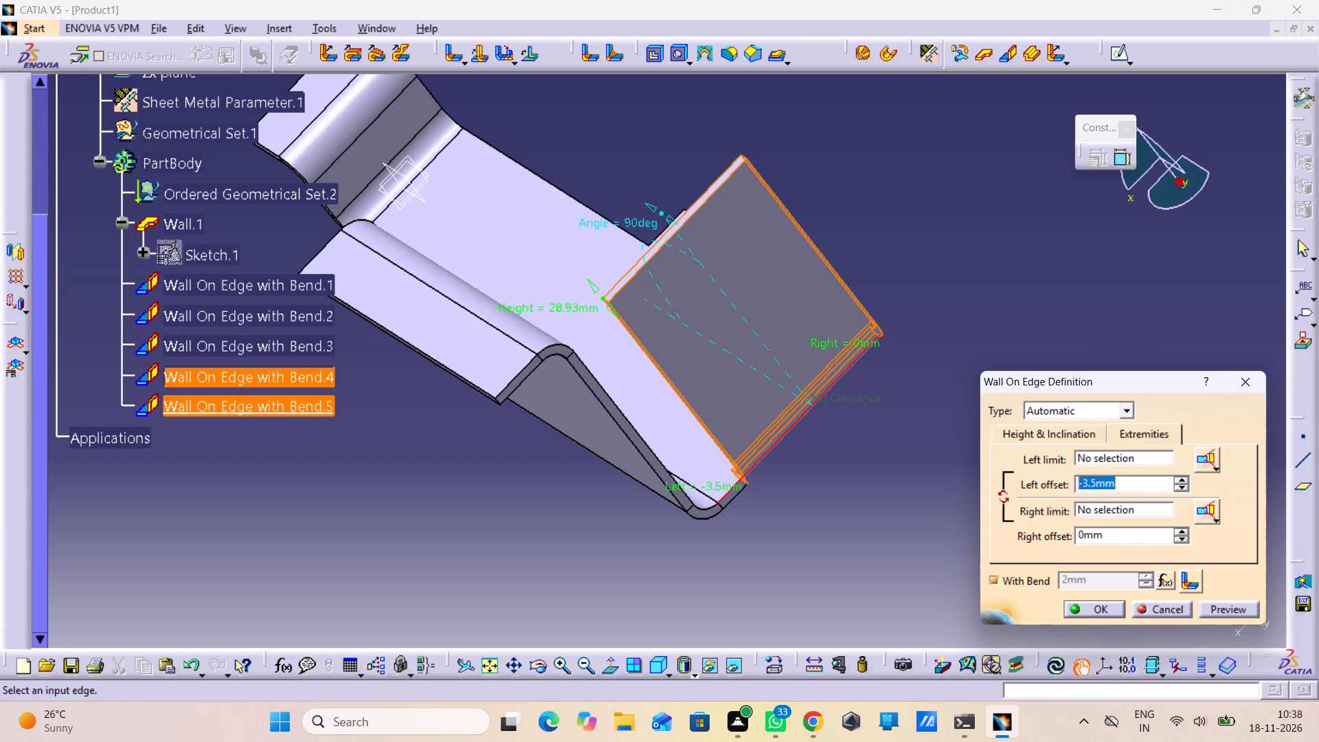
{"action": "type", "text": "-7"}
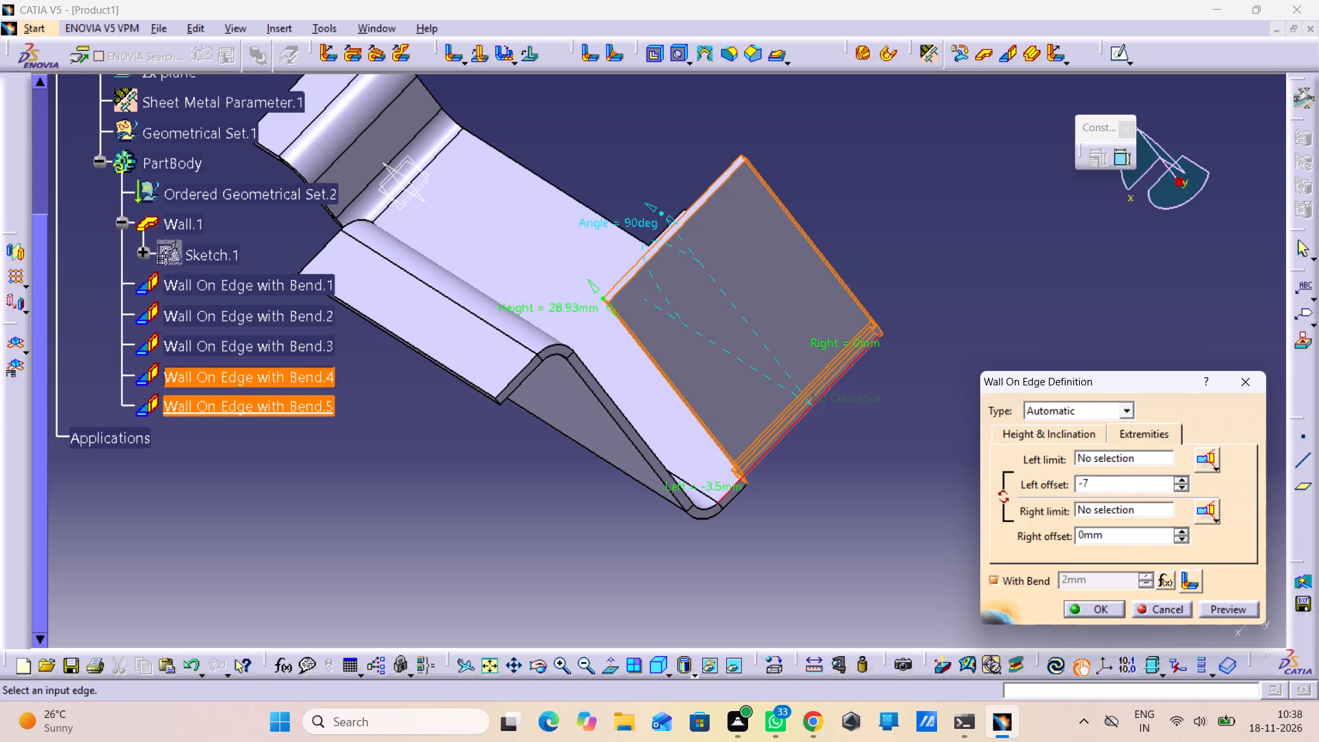
{"action": "left_click", "coordinate": [1234, 608]}
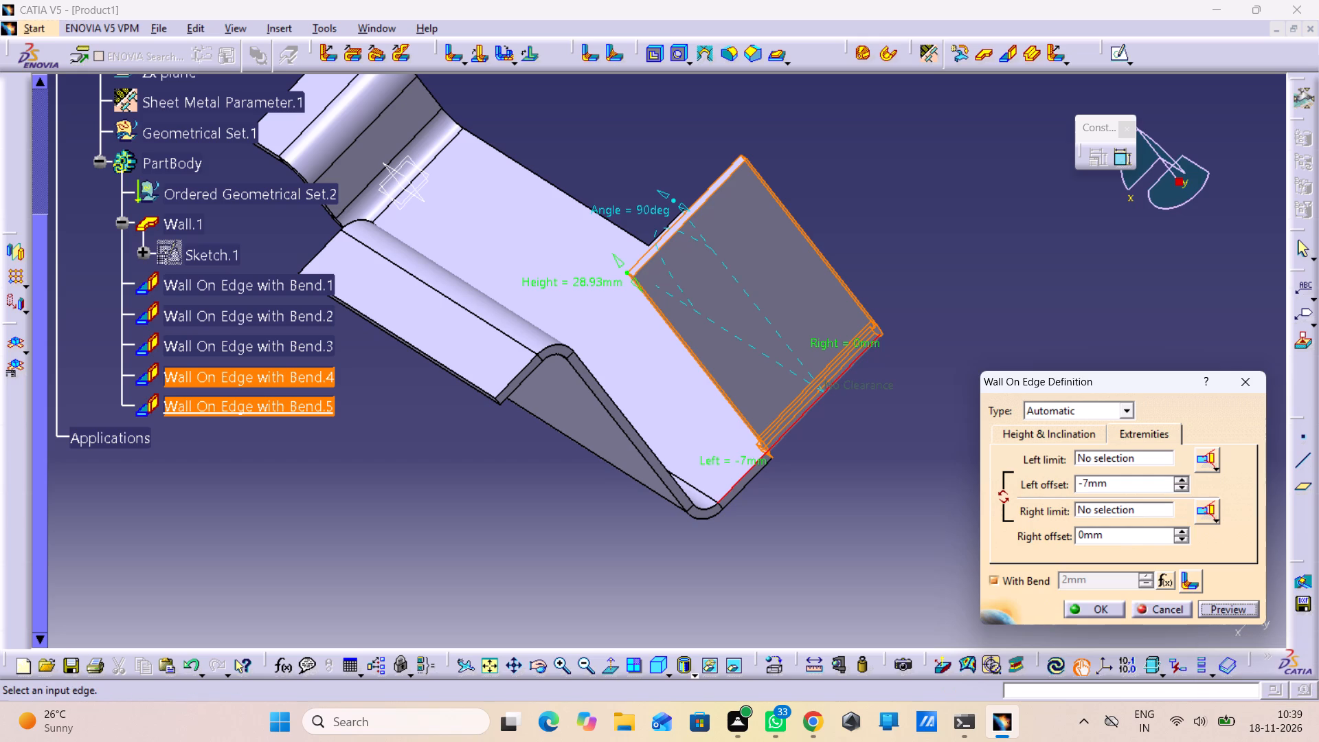
{"action": "middle_click_drag", "start_coordinate": [697, 574], "coordinate": [795, 525]}
{"action": "right_click_drag", "start_coordinate": [697, 574], "coordinate": [795, 525]}
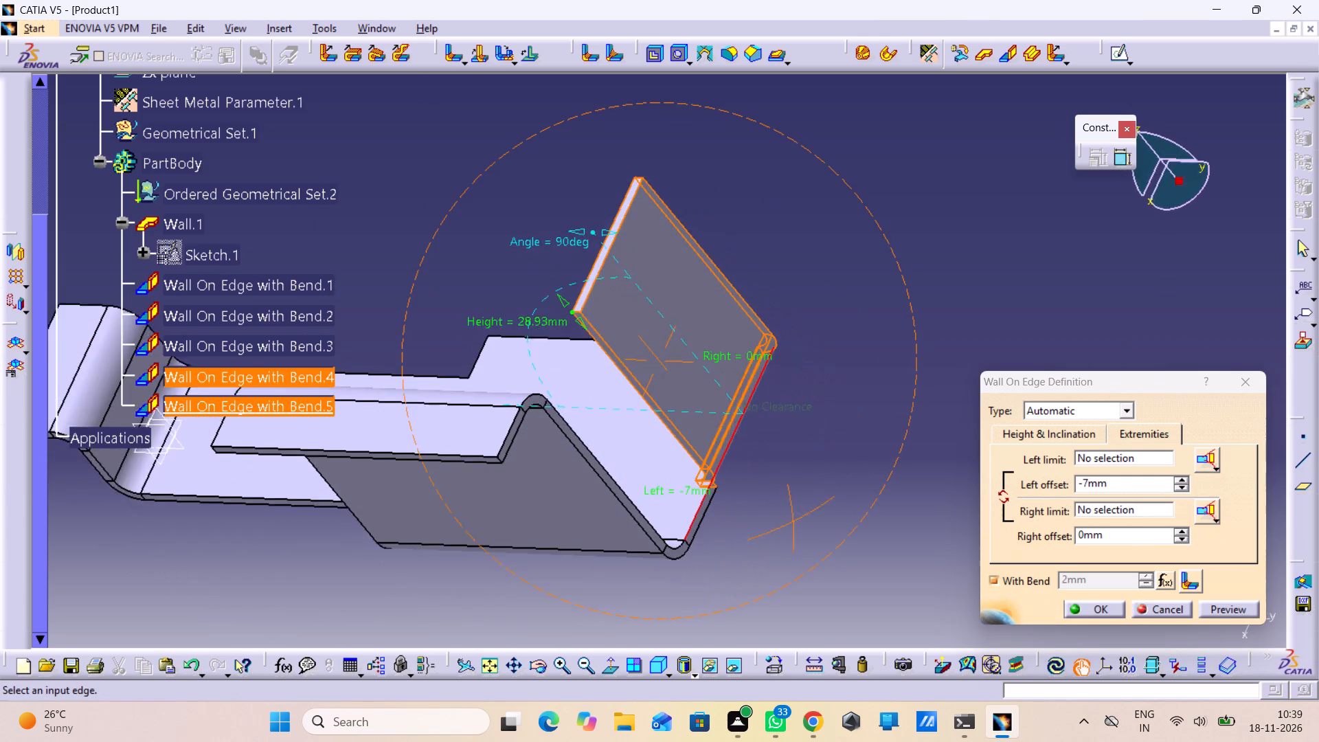
{"action": "right_click_drag", "start_coordinate": [795, 525], "coordinate": [796, 528]}
{"action": "middle_click_drag", "start_coordinate": [795, 525], "coordinate": [796, 528]}
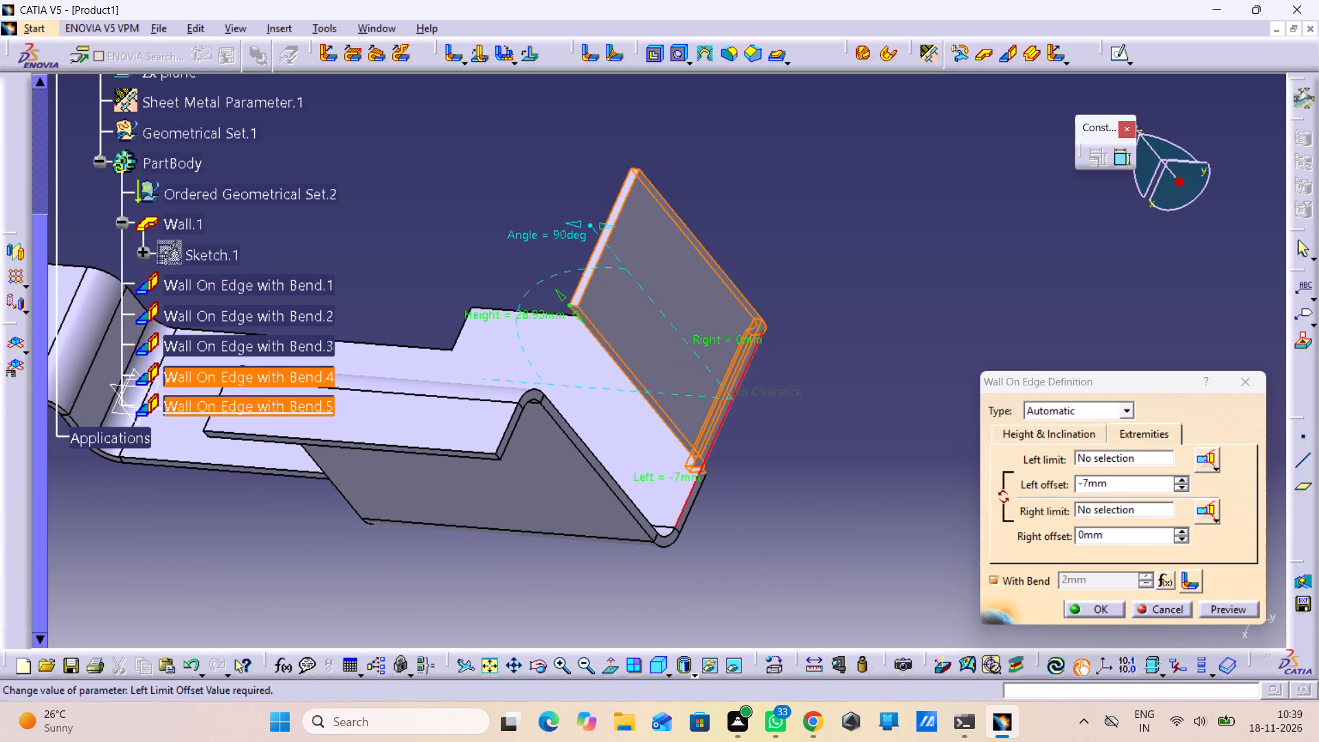
{"action": "left_click_drag", "start_coordinate": [1126, 475], "coordinate": [1039, 497]}
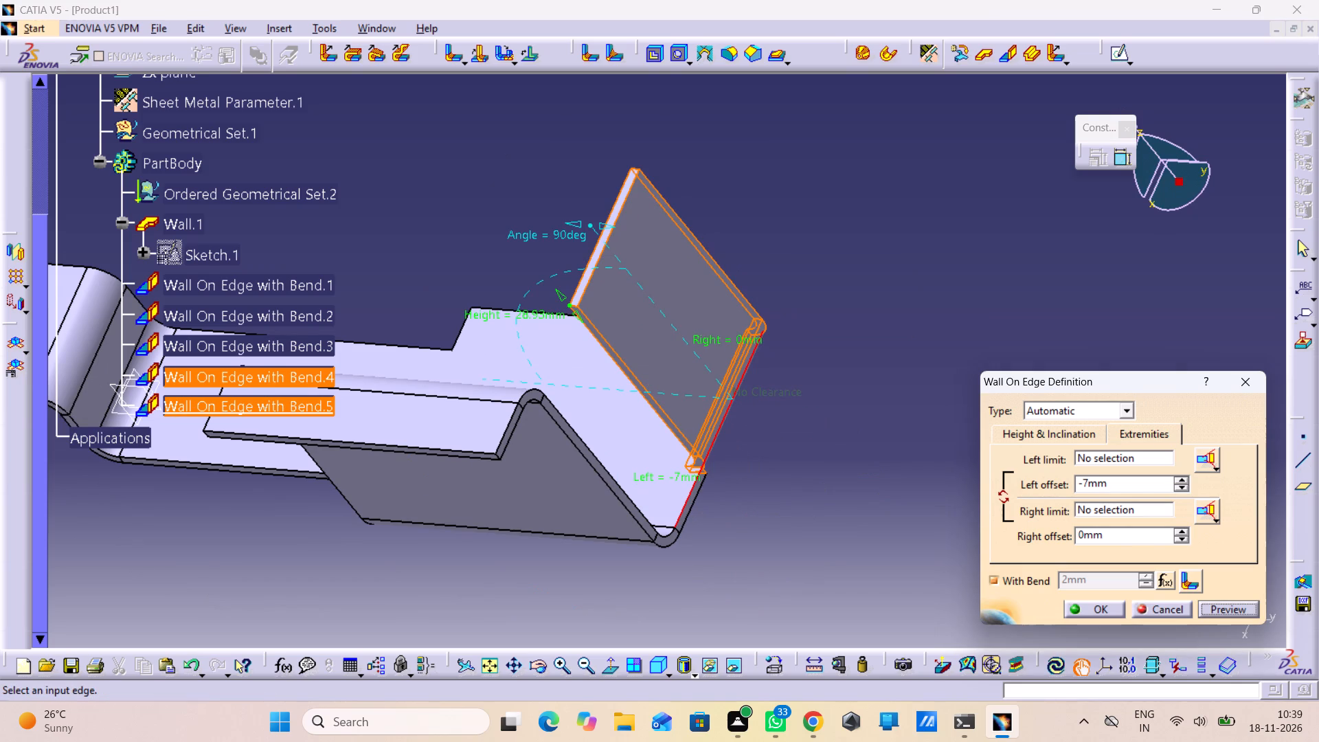
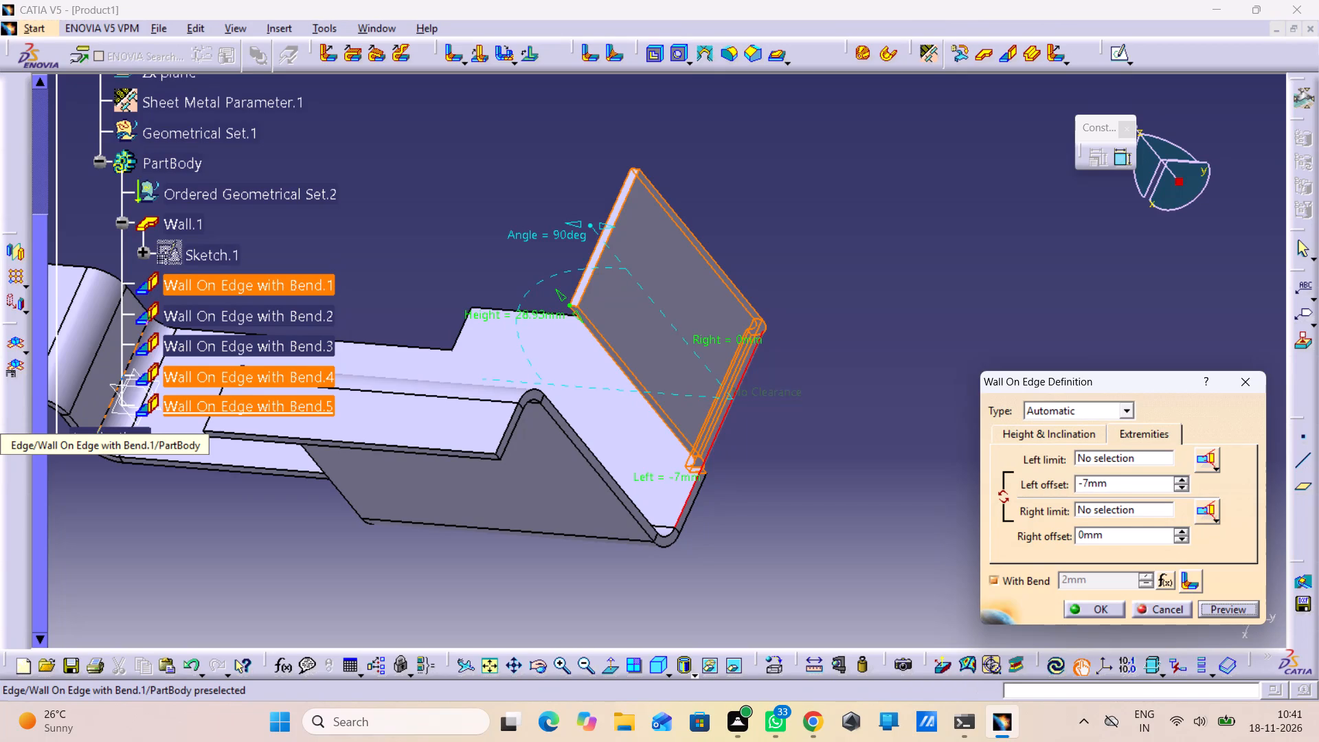
Apply the end wall's -7 mm left offset and finish its definition.
{"action": "scroll", "coordinate": [102, 415], "scroll_direction": "up", "scroll_amount": 1}
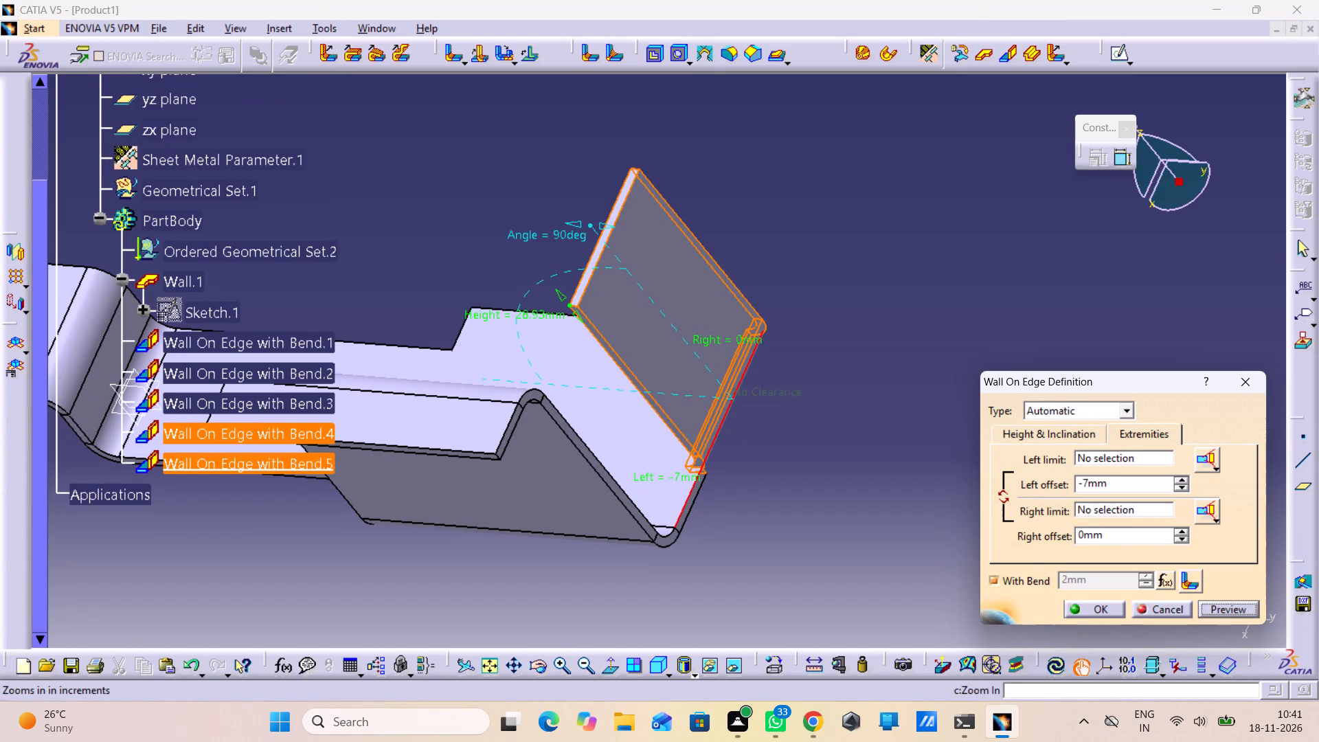
{"action": "left_click", "coordinate": [1100, 603]}
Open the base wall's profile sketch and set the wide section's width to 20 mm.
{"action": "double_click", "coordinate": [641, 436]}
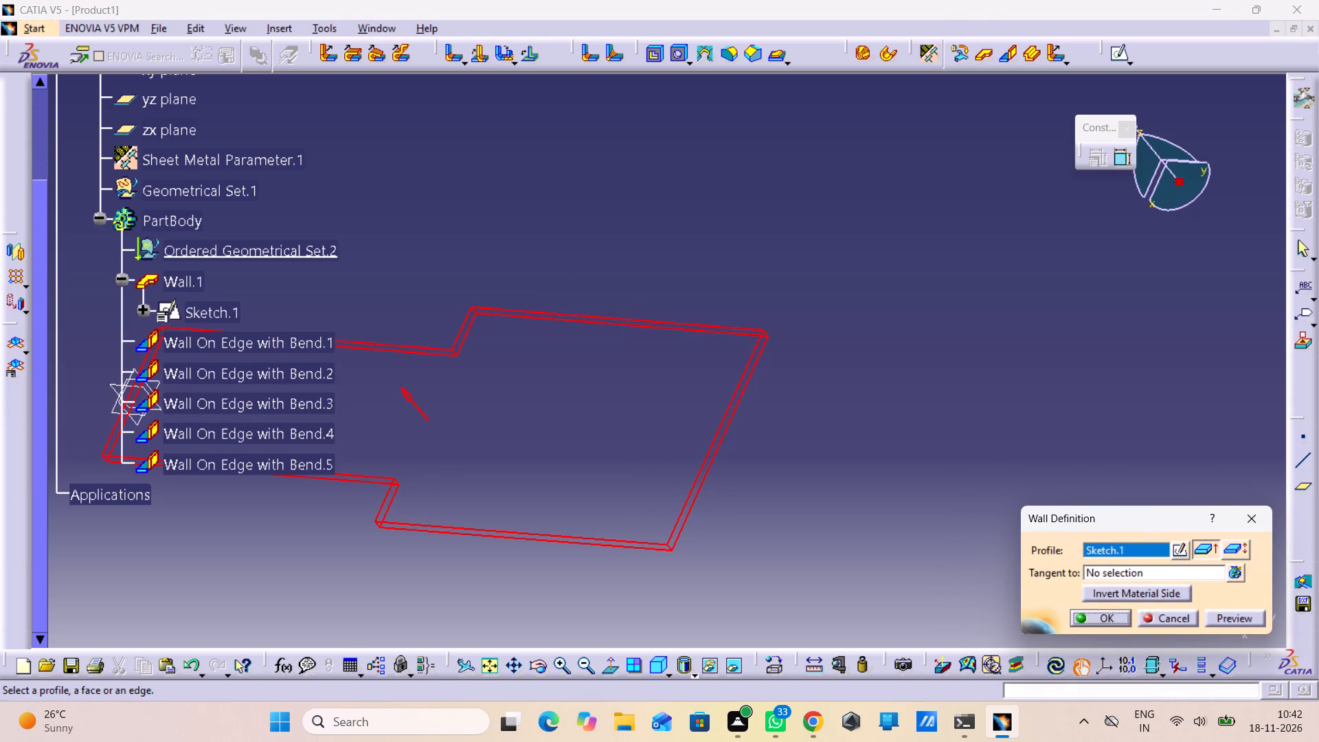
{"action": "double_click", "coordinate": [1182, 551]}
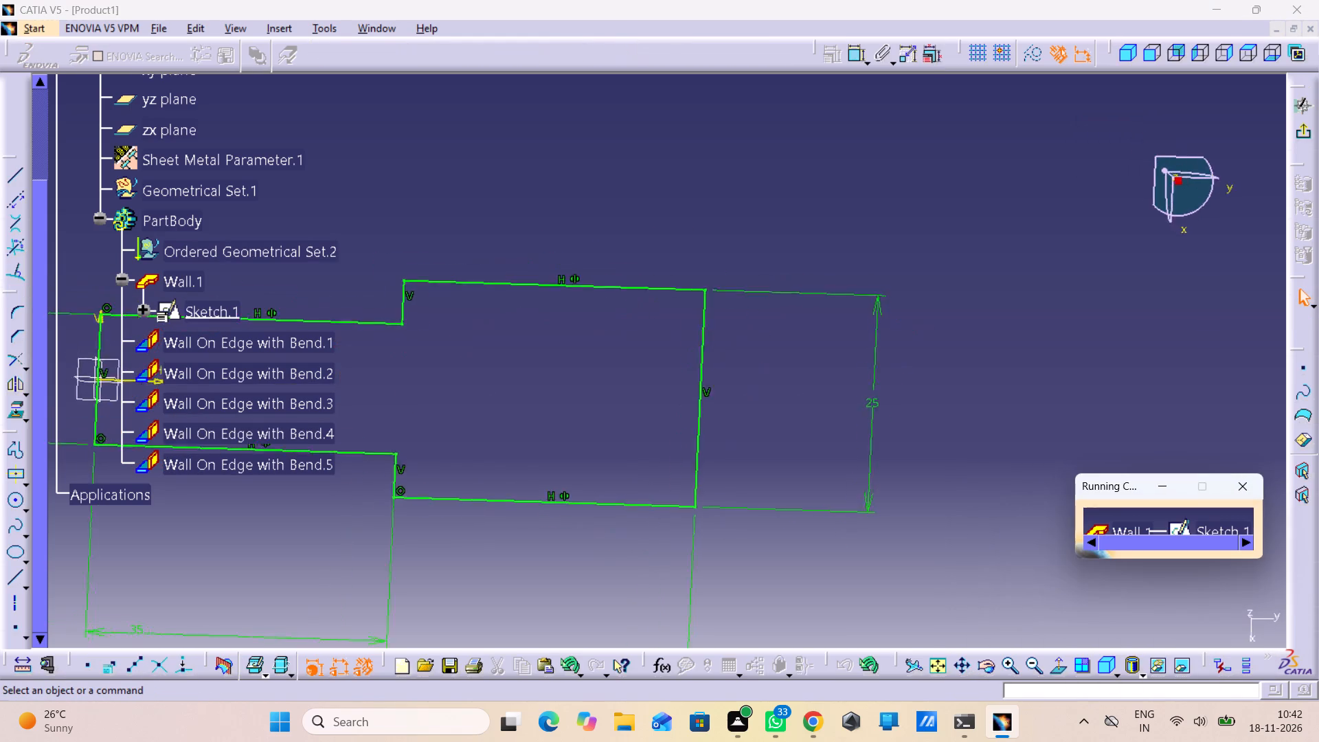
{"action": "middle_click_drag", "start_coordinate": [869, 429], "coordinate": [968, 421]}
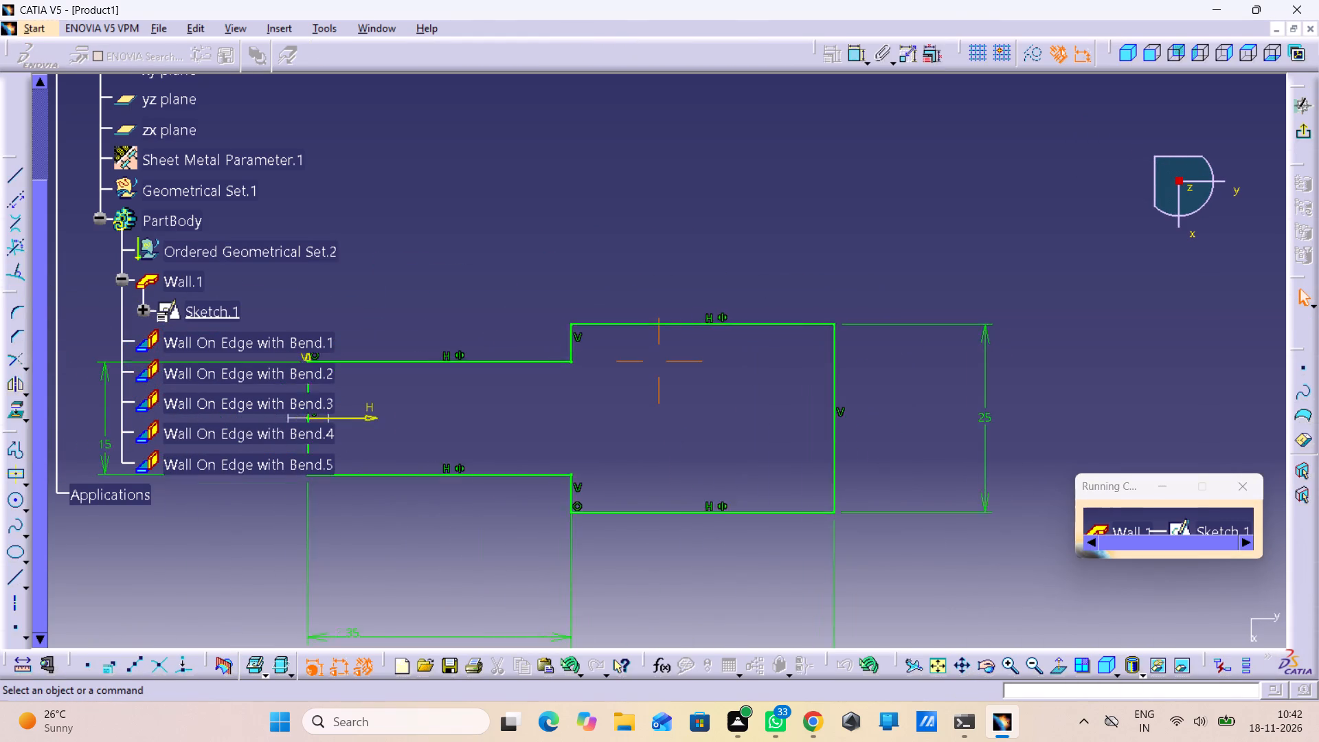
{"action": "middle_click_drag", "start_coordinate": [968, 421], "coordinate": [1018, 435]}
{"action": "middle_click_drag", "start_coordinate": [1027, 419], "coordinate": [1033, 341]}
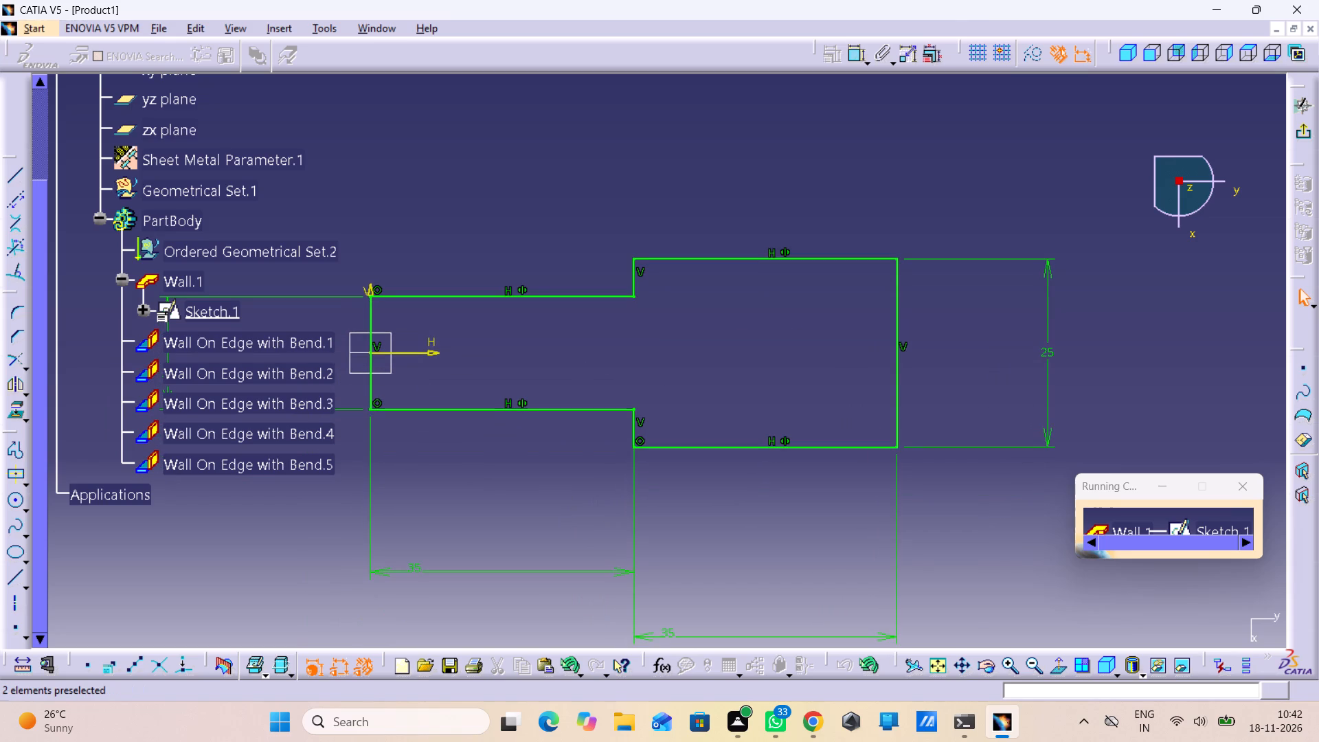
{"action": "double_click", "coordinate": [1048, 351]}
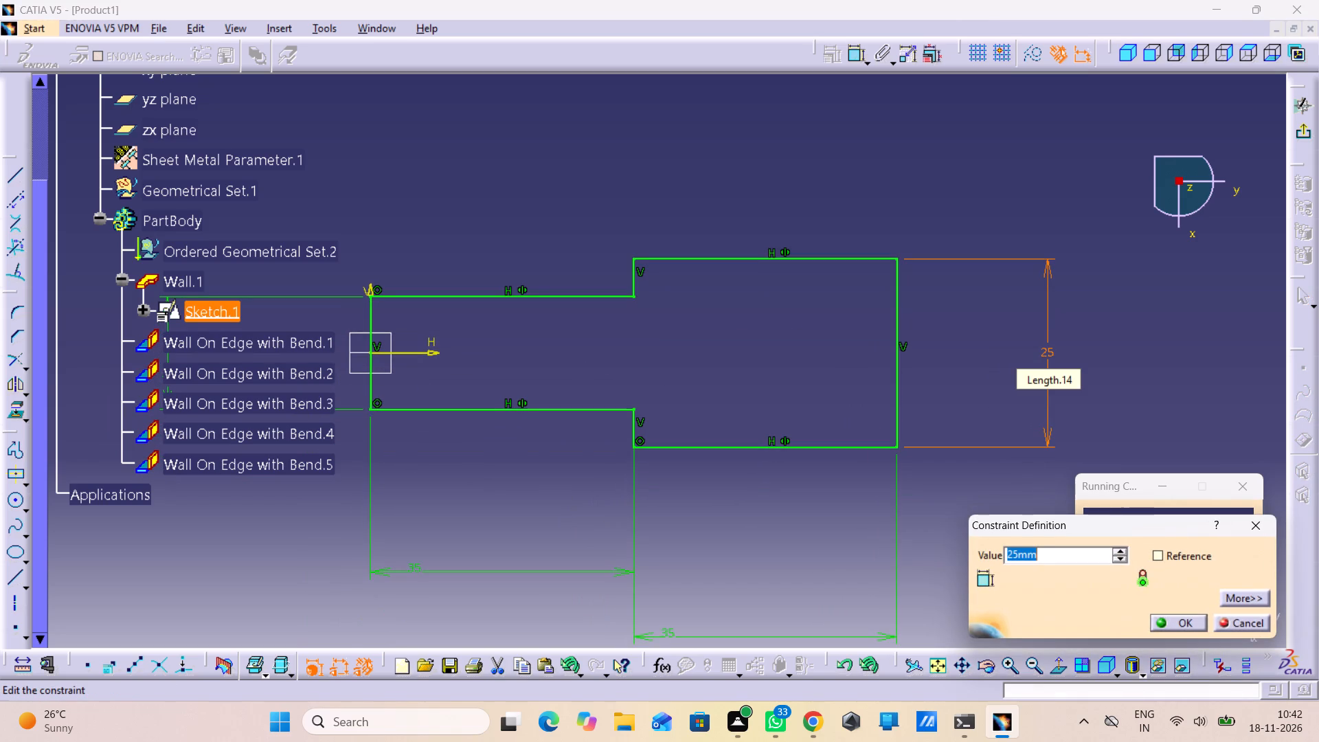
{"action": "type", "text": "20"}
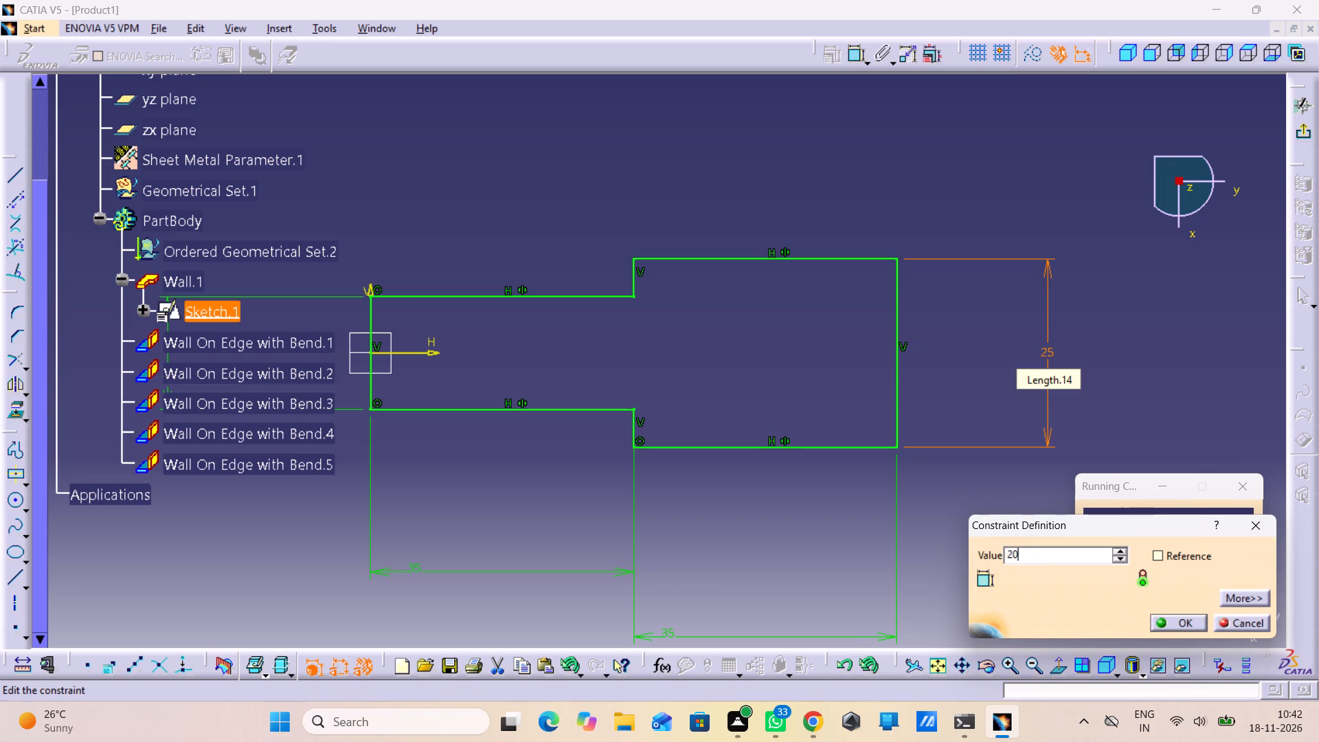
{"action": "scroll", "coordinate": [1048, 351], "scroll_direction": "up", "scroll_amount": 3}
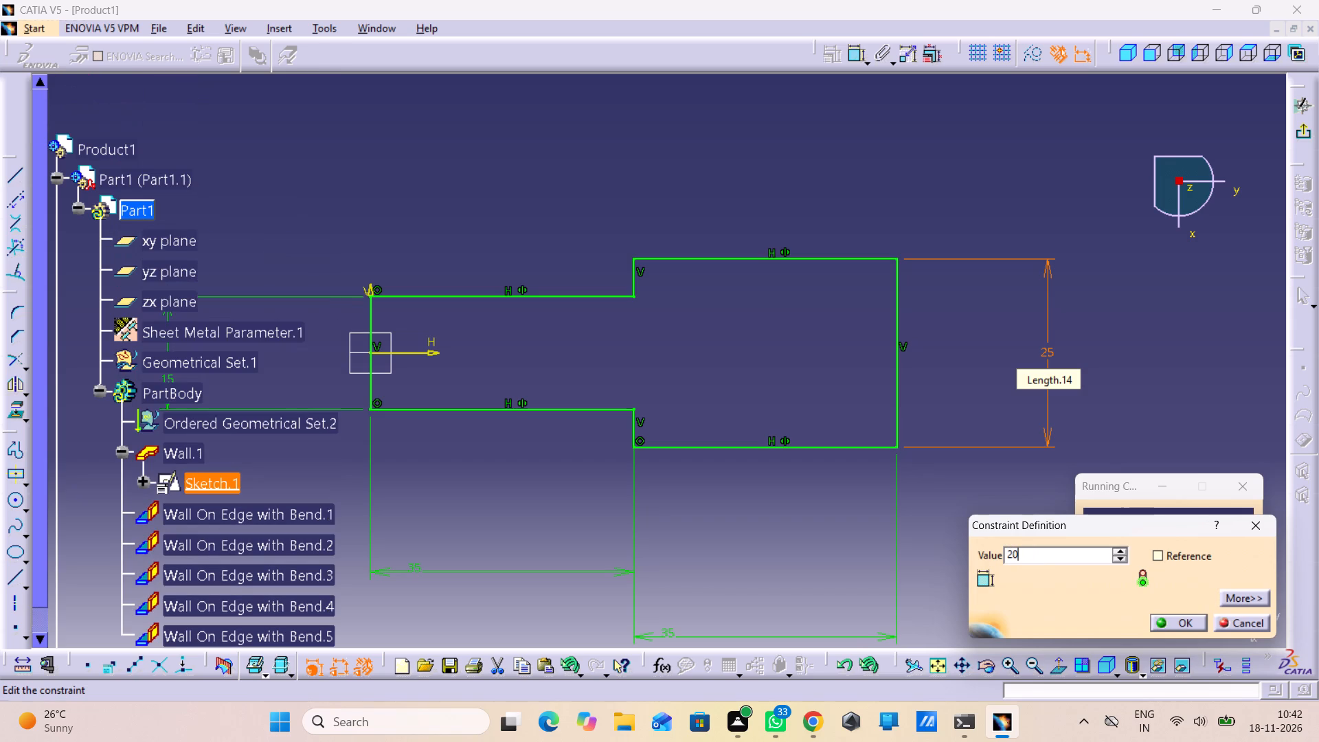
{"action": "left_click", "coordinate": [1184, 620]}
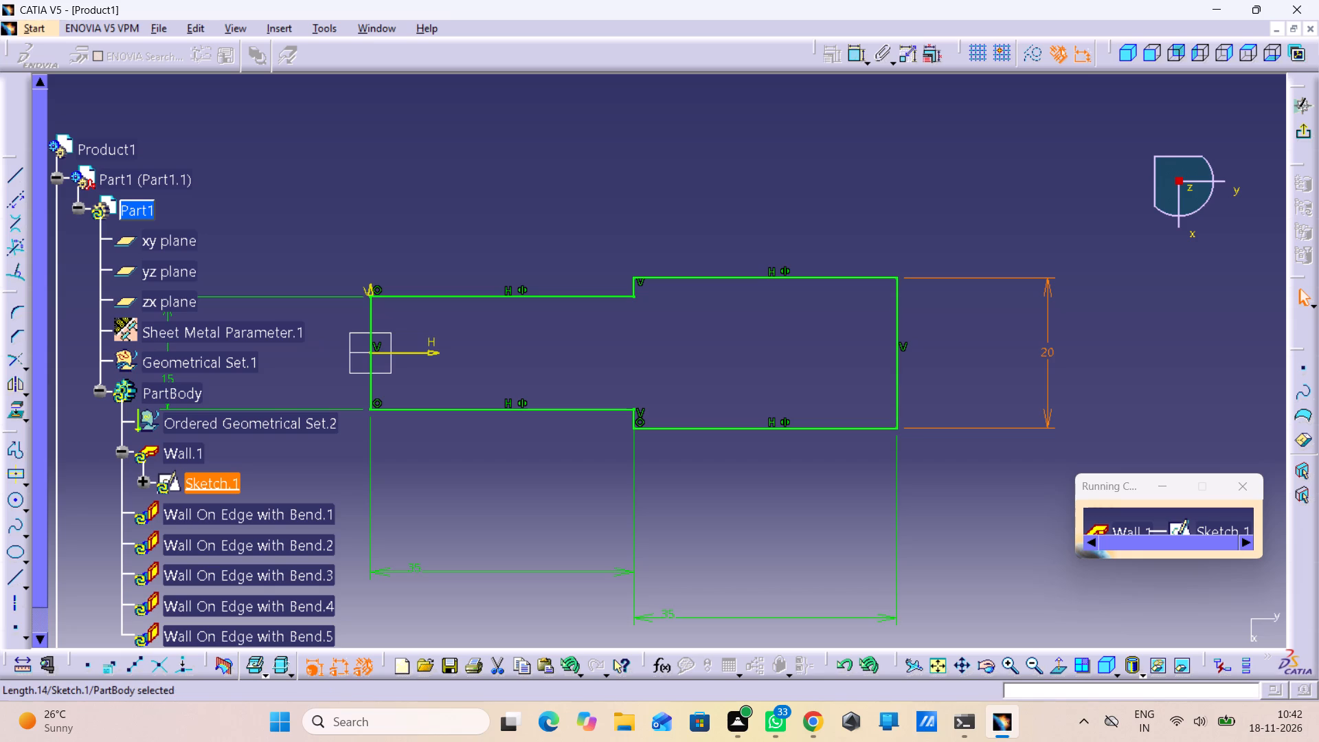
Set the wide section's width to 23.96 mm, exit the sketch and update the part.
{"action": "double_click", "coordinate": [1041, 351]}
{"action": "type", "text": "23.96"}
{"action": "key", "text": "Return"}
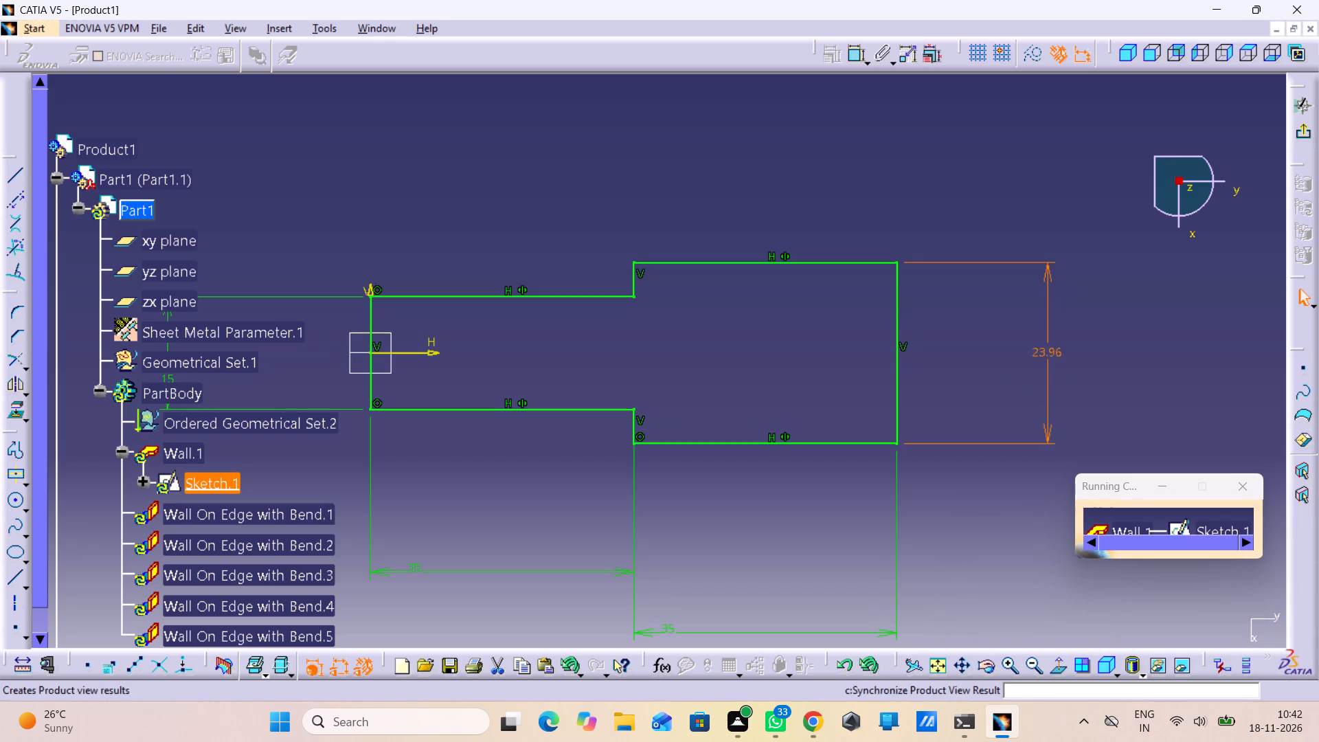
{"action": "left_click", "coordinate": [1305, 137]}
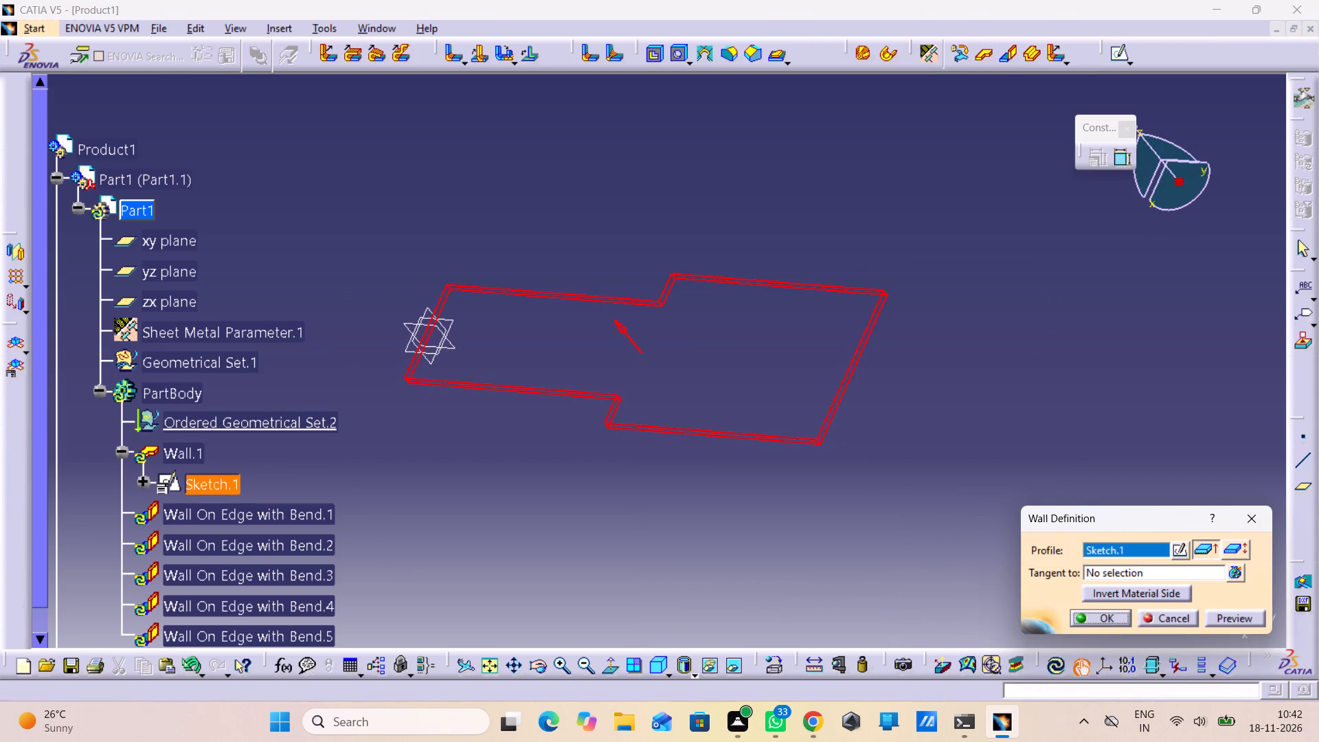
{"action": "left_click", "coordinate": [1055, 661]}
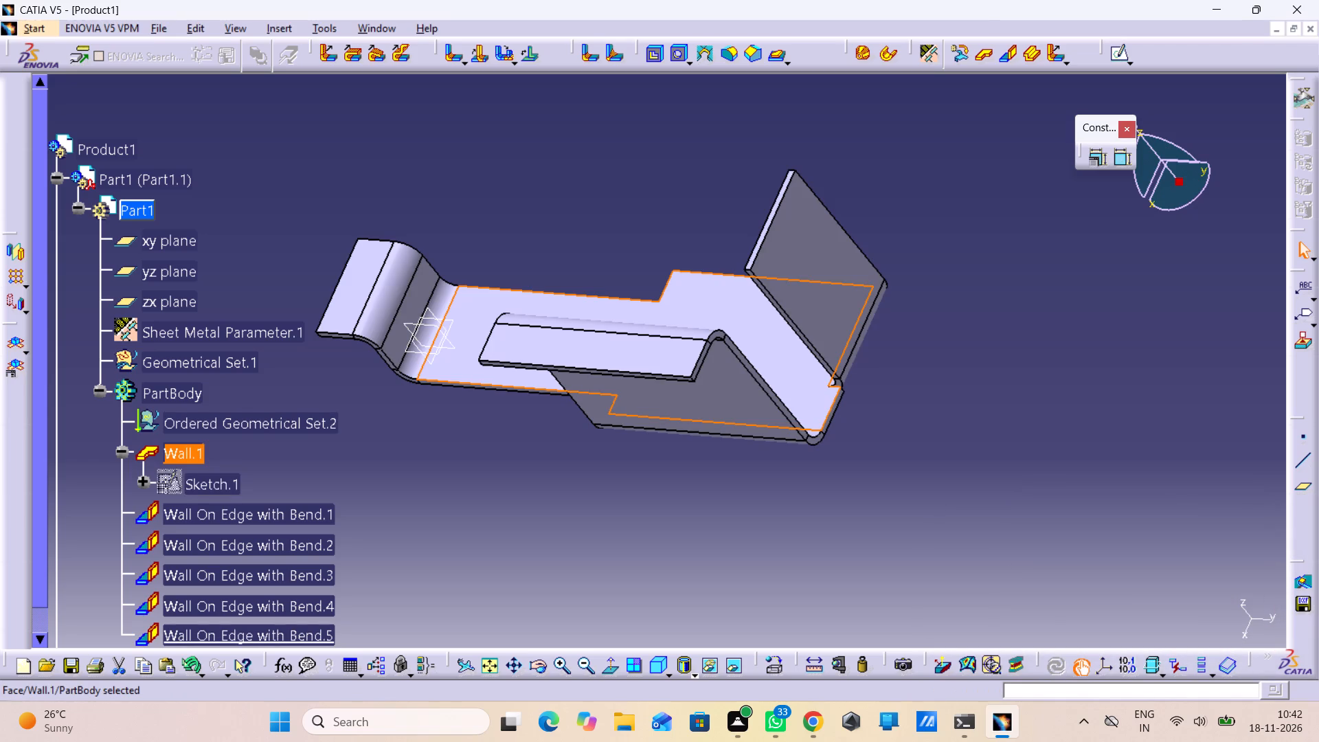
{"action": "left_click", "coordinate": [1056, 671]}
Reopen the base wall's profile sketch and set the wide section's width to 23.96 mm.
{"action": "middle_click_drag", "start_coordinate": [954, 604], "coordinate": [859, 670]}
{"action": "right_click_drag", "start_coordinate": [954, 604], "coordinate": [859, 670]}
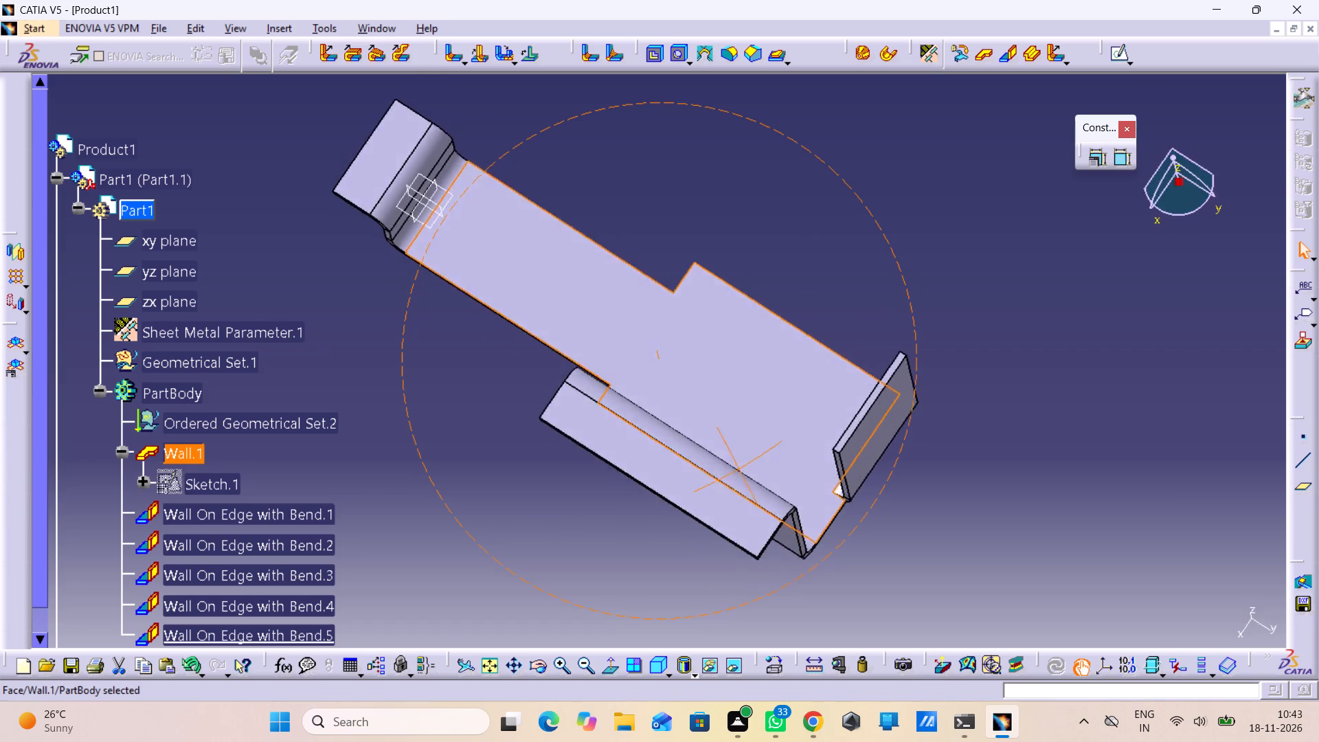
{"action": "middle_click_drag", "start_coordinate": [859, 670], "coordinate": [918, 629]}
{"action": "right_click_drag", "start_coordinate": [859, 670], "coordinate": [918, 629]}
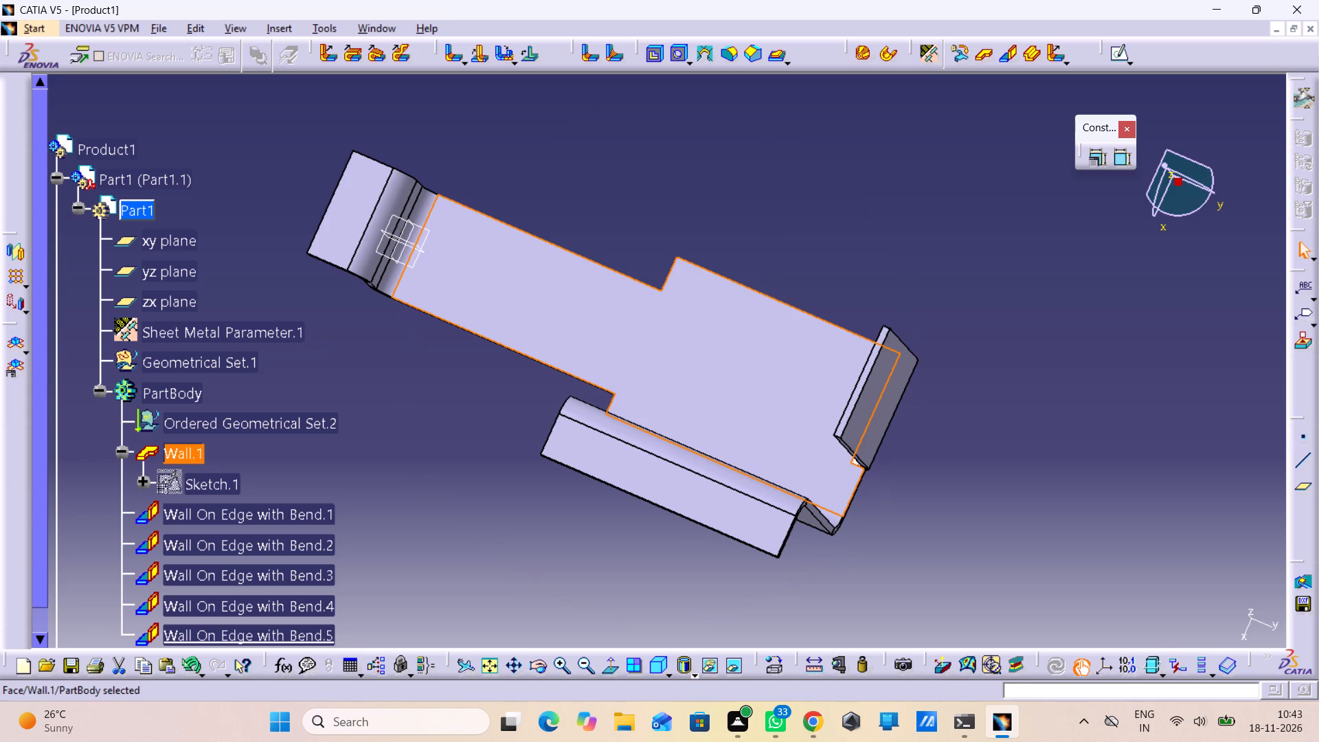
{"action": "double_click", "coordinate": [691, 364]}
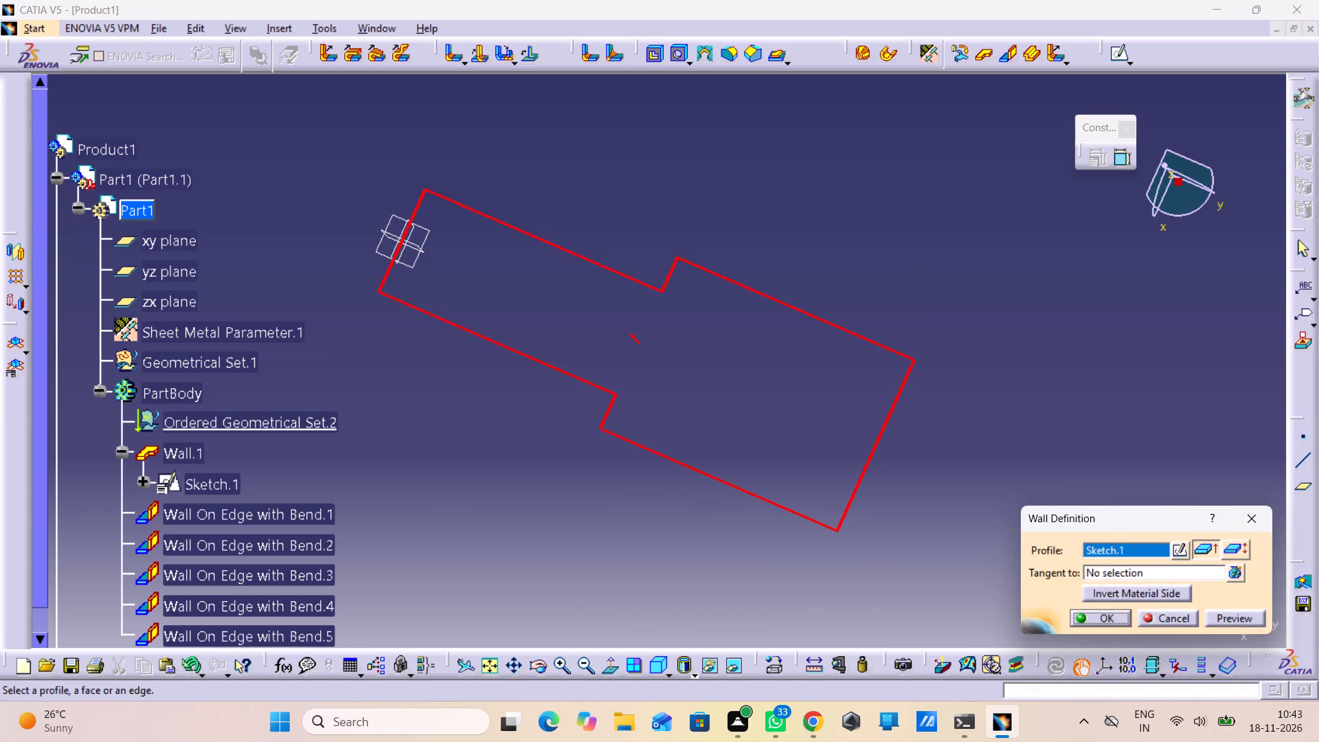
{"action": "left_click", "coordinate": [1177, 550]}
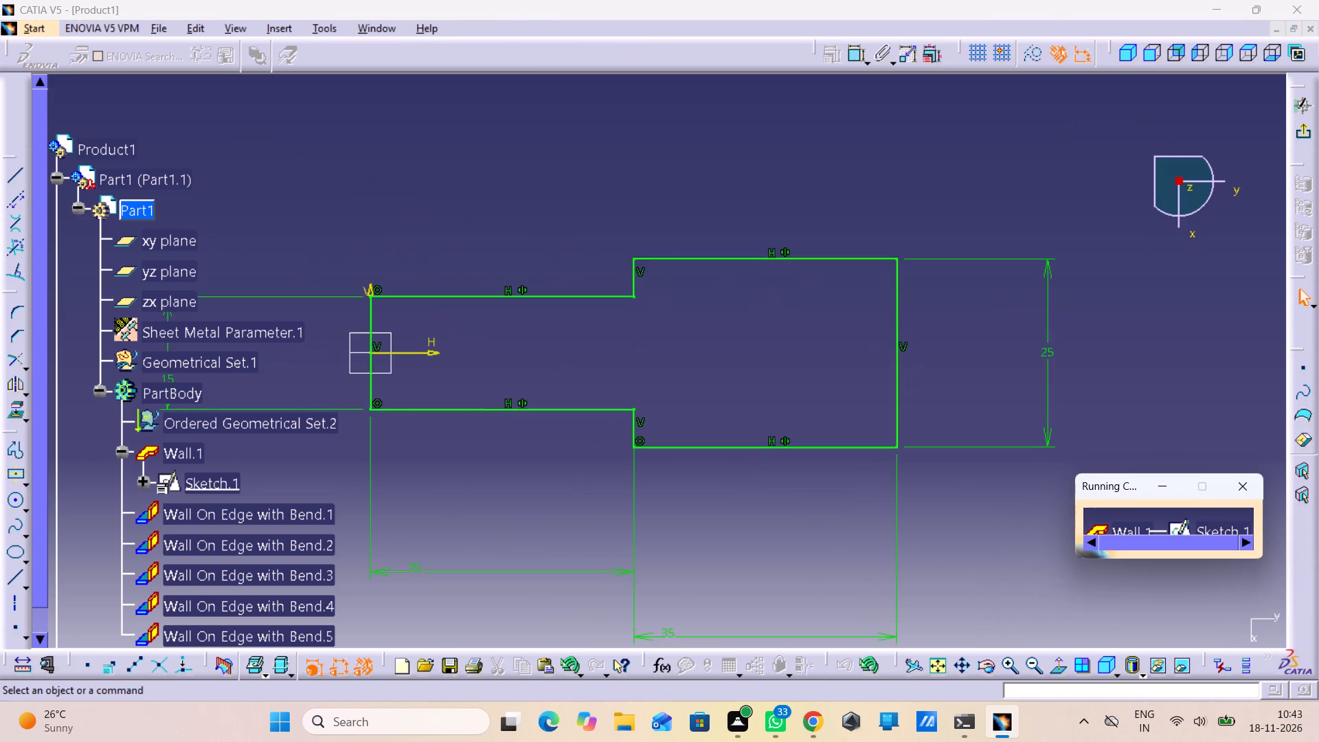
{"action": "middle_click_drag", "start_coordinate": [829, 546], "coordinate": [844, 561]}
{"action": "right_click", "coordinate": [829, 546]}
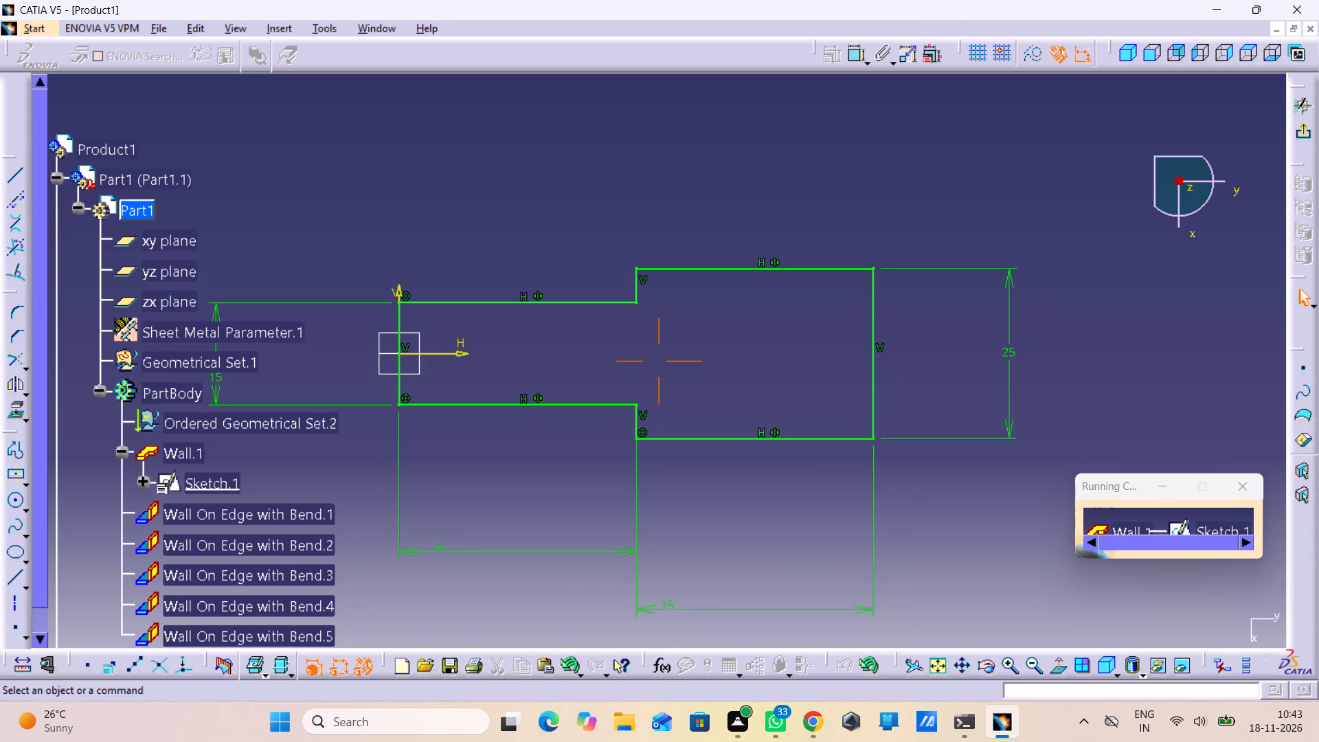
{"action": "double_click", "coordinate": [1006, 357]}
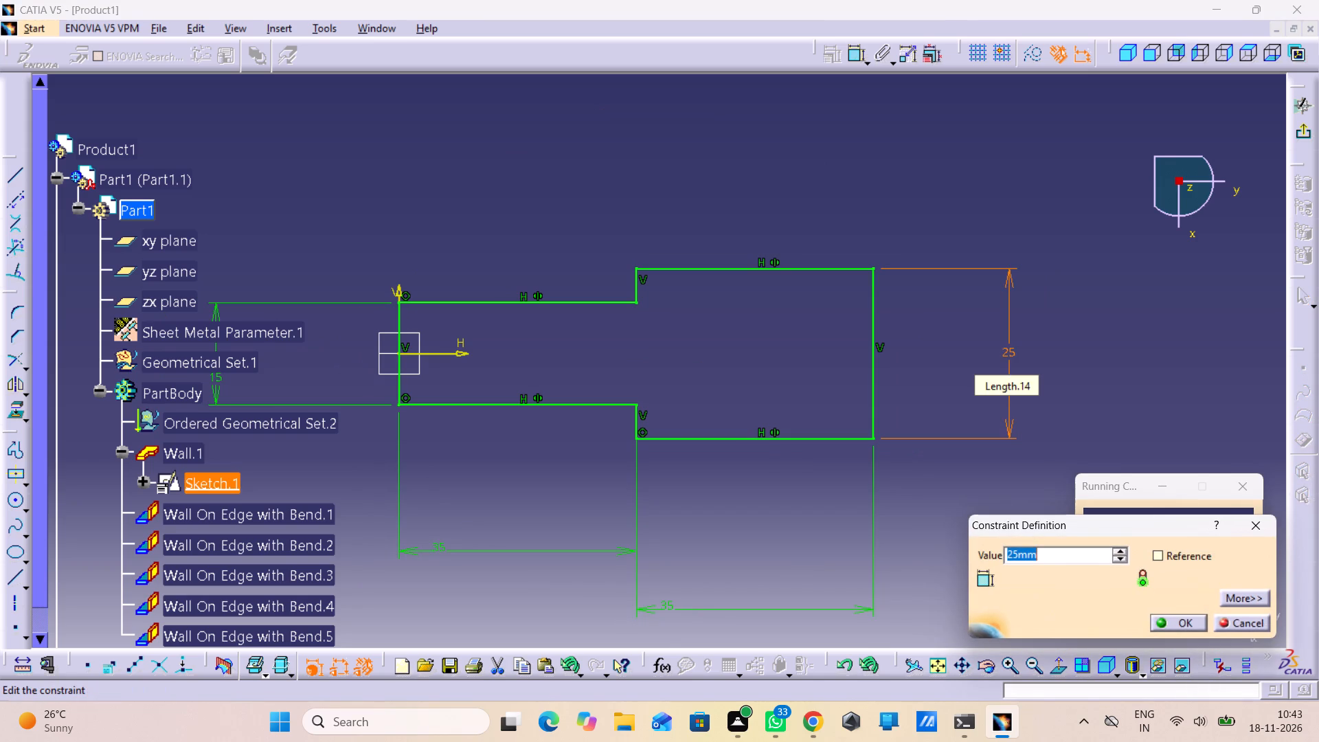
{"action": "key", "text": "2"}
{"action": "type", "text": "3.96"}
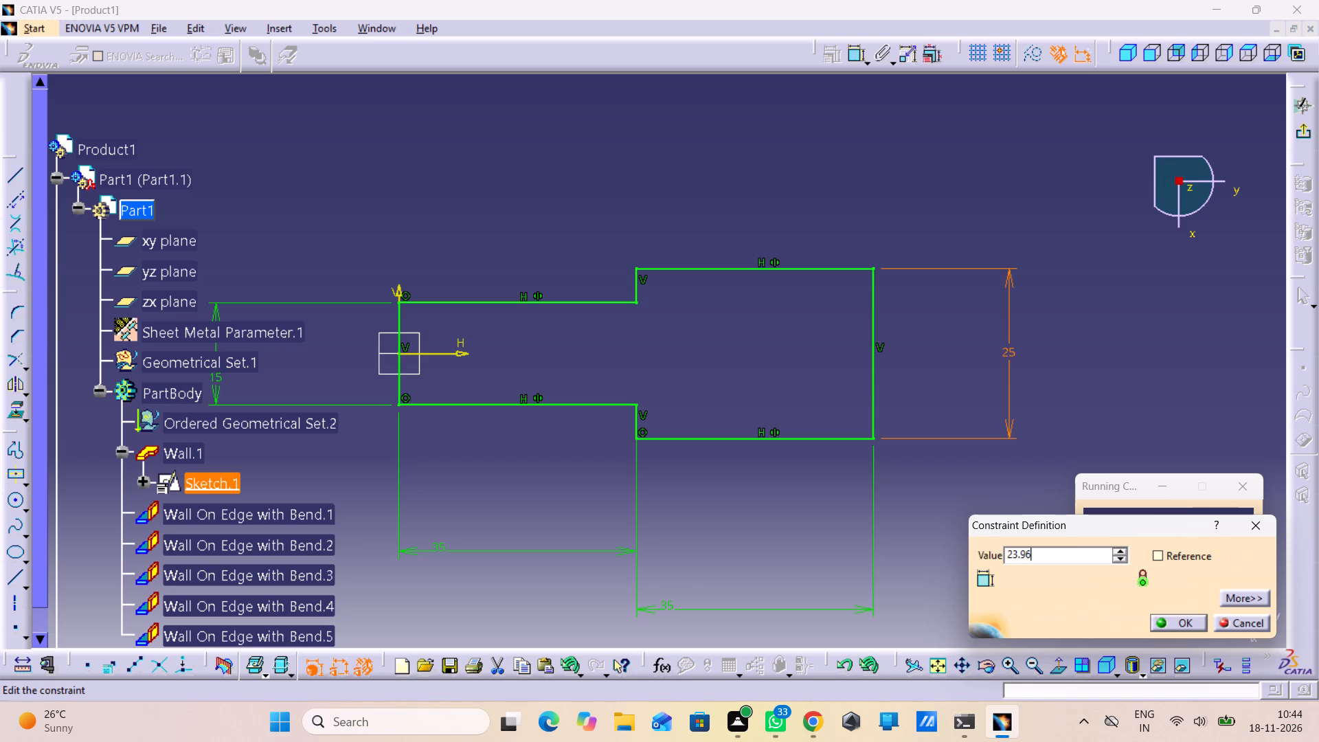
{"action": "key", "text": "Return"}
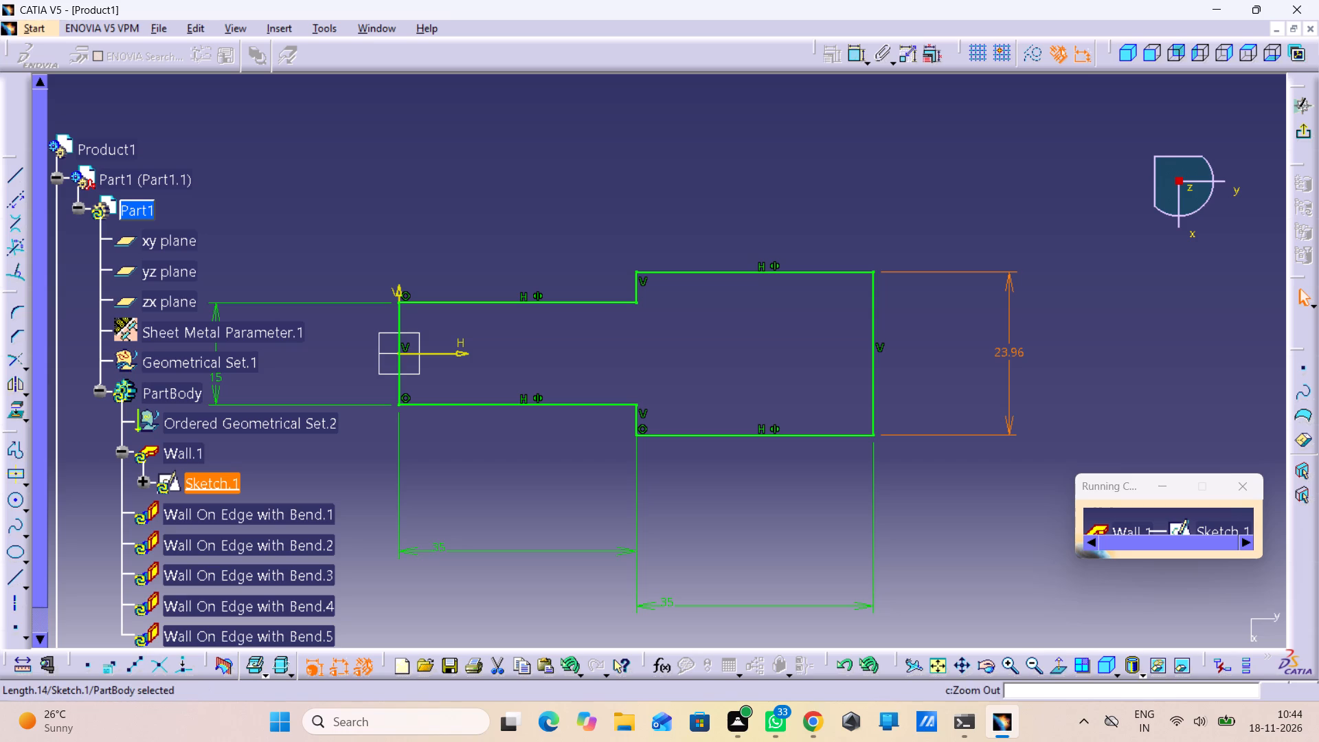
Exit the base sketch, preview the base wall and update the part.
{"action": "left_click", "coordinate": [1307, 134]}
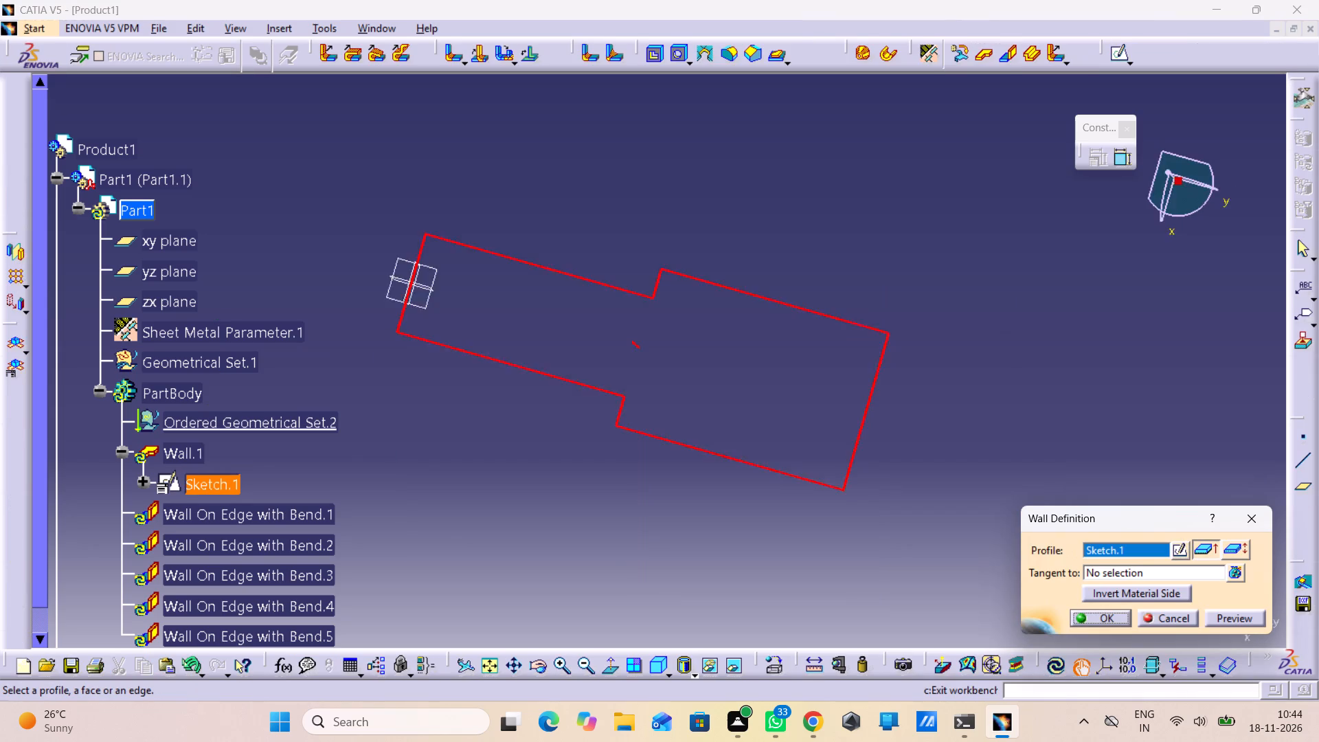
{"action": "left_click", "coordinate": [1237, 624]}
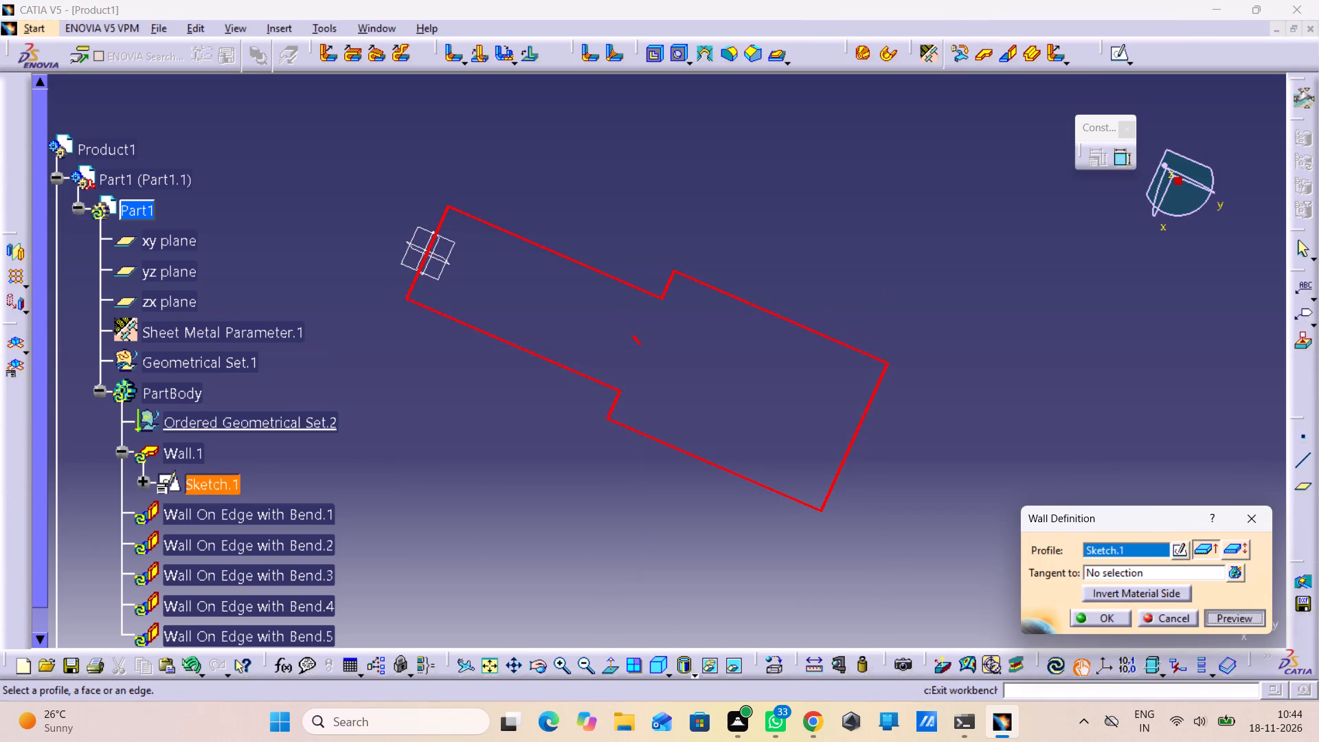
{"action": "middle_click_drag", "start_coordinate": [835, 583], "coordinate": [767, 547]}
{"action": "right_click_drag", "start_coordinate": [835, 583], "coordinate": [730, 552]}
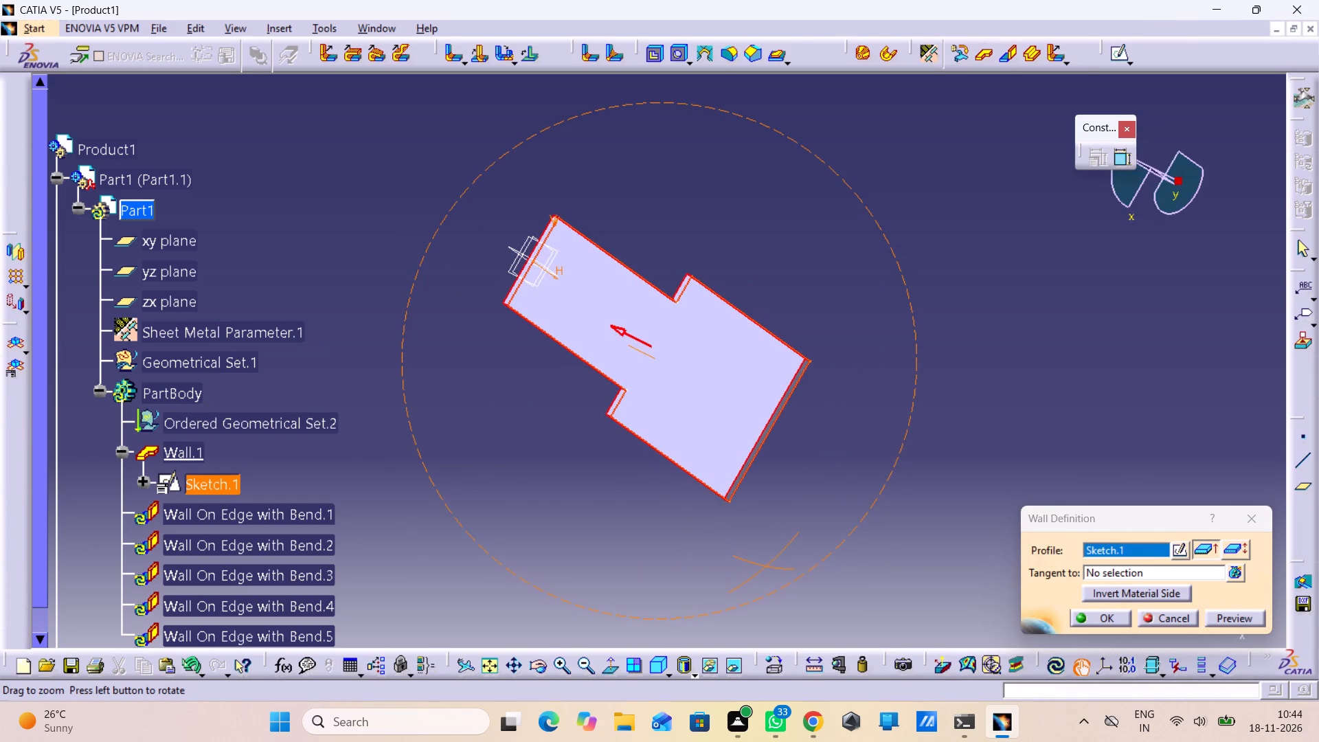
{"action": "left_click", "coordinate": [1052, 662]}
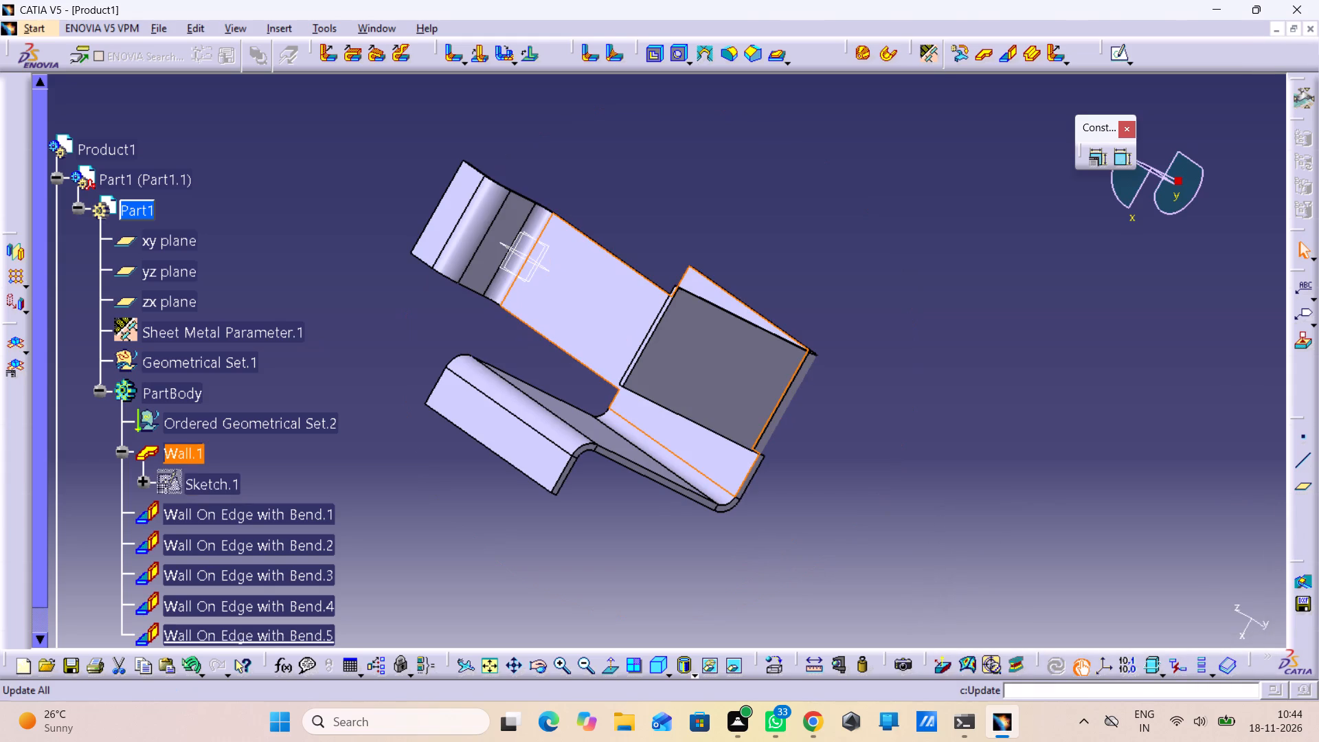
Open the definition of Wall On Edge with Bend.1 at the base's narrow end, preview it and accept it as is.
{"action": "middle_click_drag", "start_coordinate": [544, 572], "coordinate": [747, 420]}
{"action": "right_click_drag", "start_coordinate": [544, 572], "coordinate": [747, 420]}
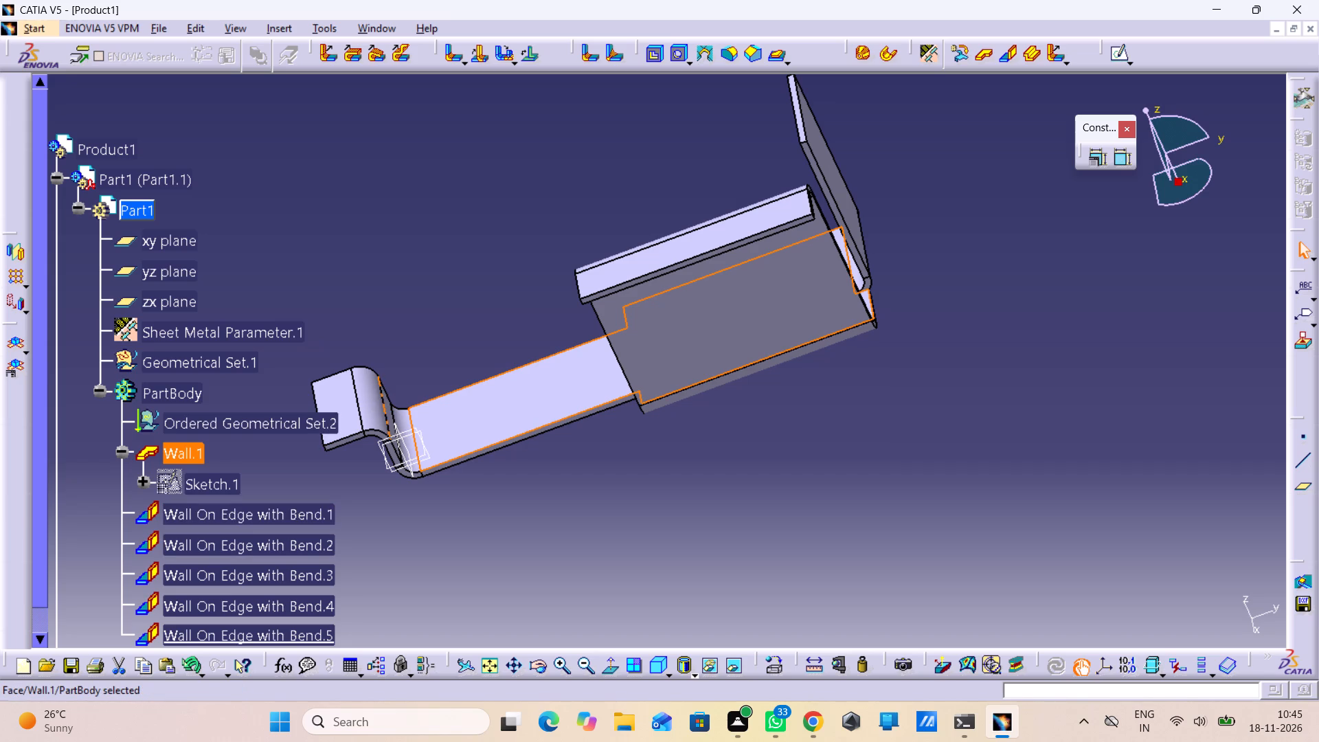
{"action": "left_click", "coordinate": [276, 510]}
{"action": "double_click", "coordinate": [276, 510]}
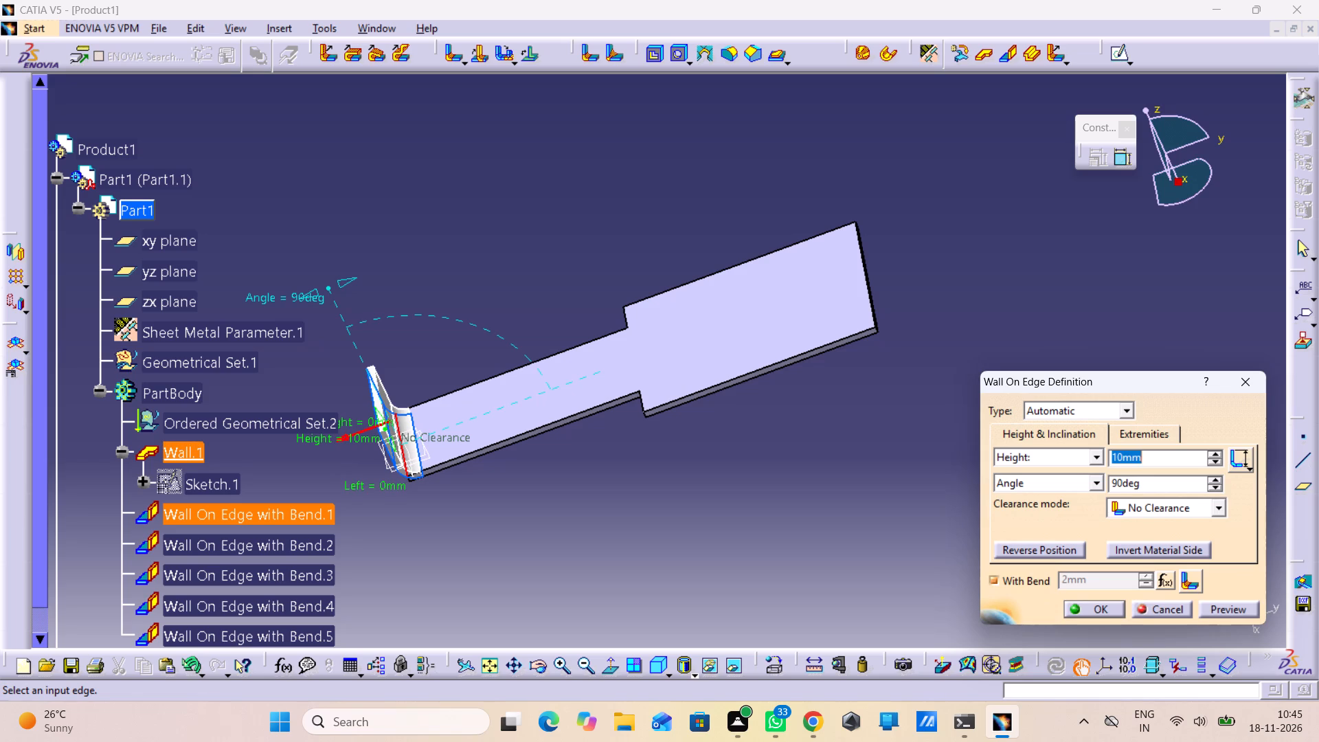
{"action": "left_click", "coordinate": [1220, 625]}
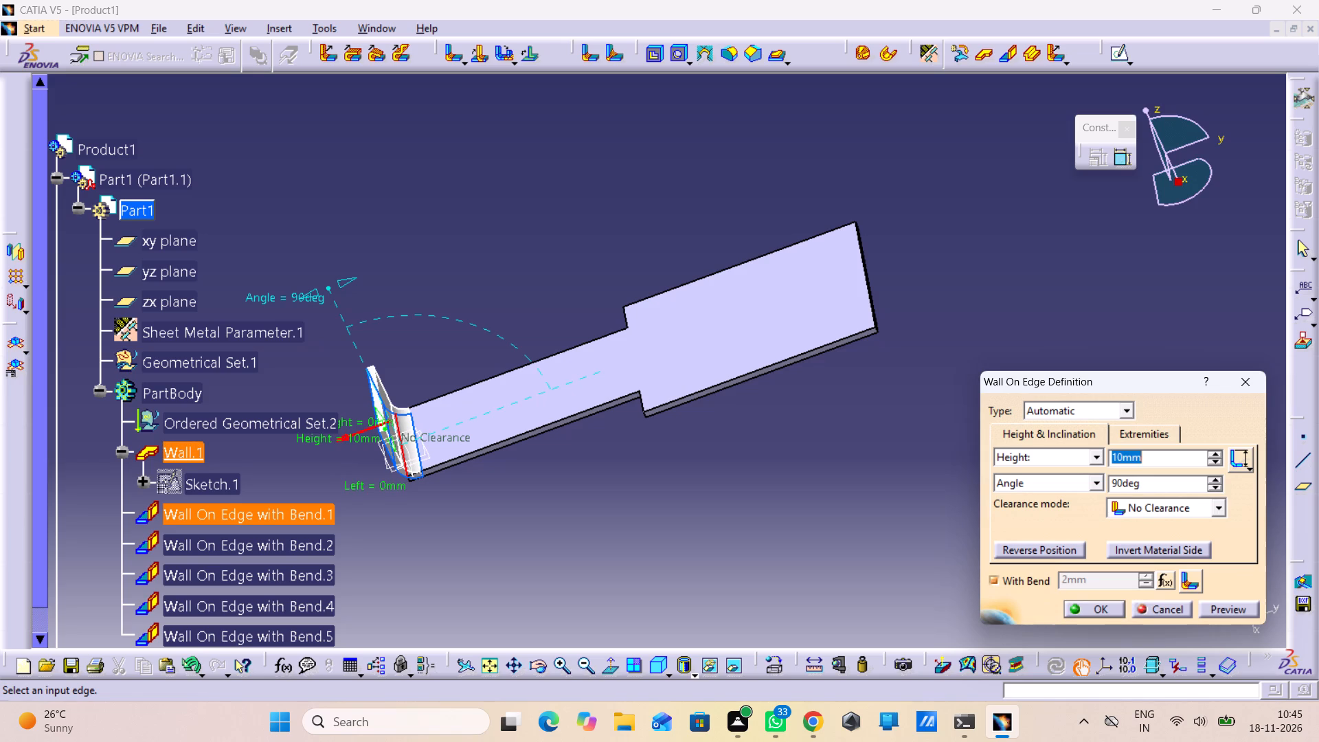
{"action": "left_click", "coordinate": [1229, 611]}
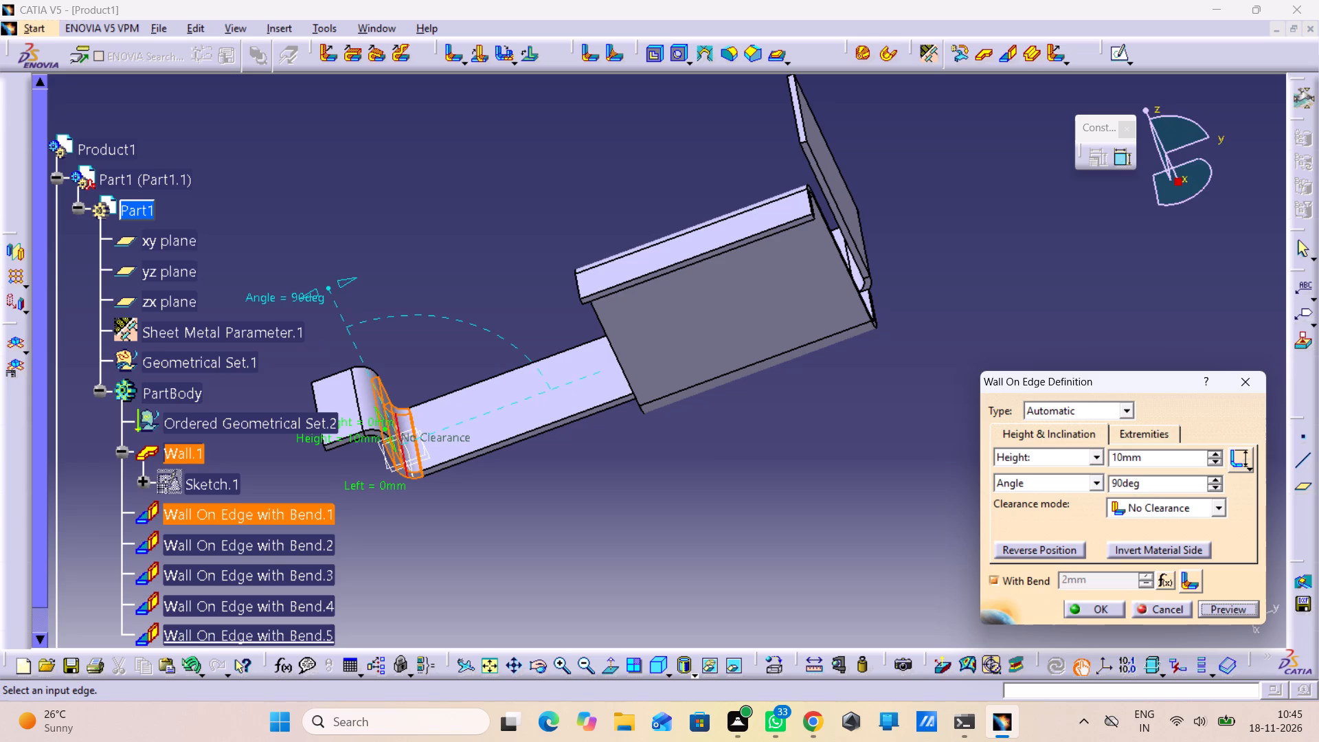
{"action": "left_click", "coordinate": [1078, 599]}
{"action": "left_click", "coordinate": [1074, 610]}
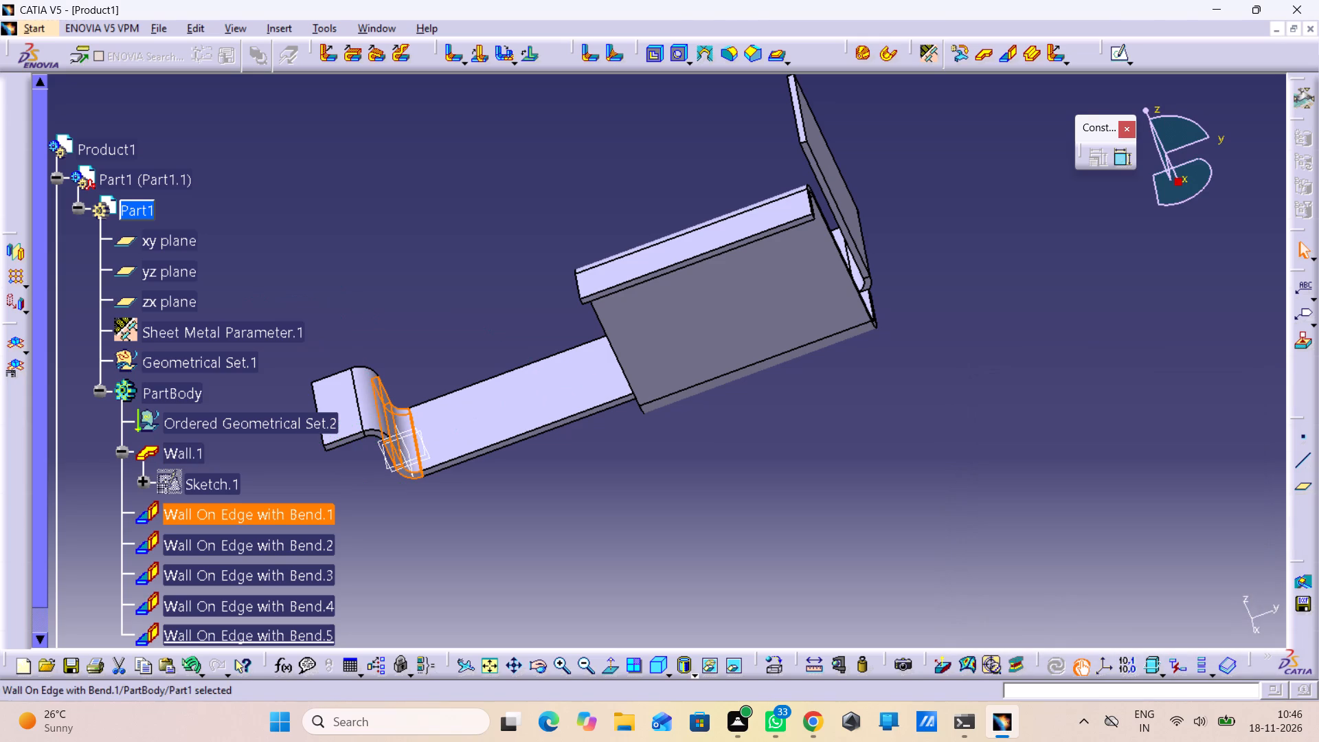
Open the base wall's profile sketch to check its dimensions.
{"action": "double_click", "coordinate": [164, 478]}
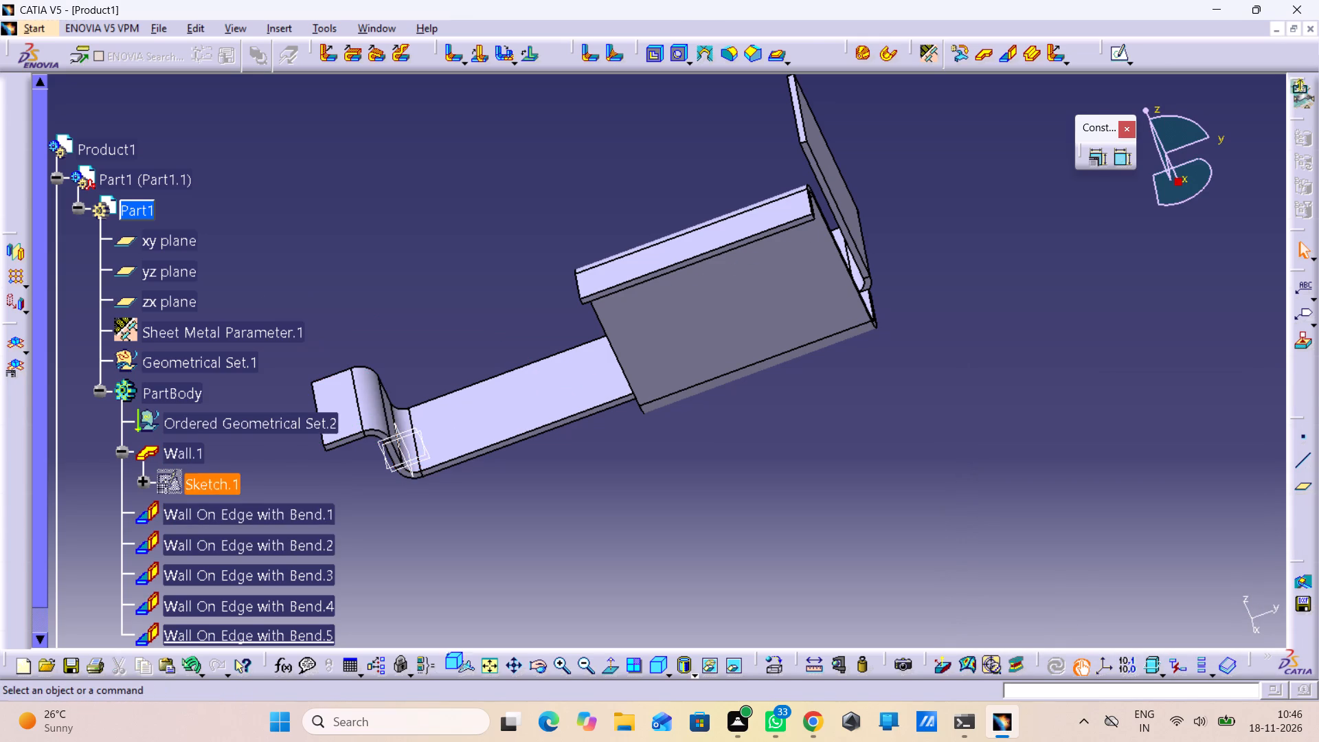
{"action": "middle_click_drag", "start_coordinate": [625, 489], "coordinate": [663, 582]}
{"action": "right_click", "coordinate": [625, 489]}
{"action": "scroll", "coordinate": [638, 524], "scroll_direction": "down", "scroll_amount": 1}
Delete Wall On Edge with Bend.1 at the base's narrow end together with all its children.
{"action": "double_click", "coordinate": [289, 458]}
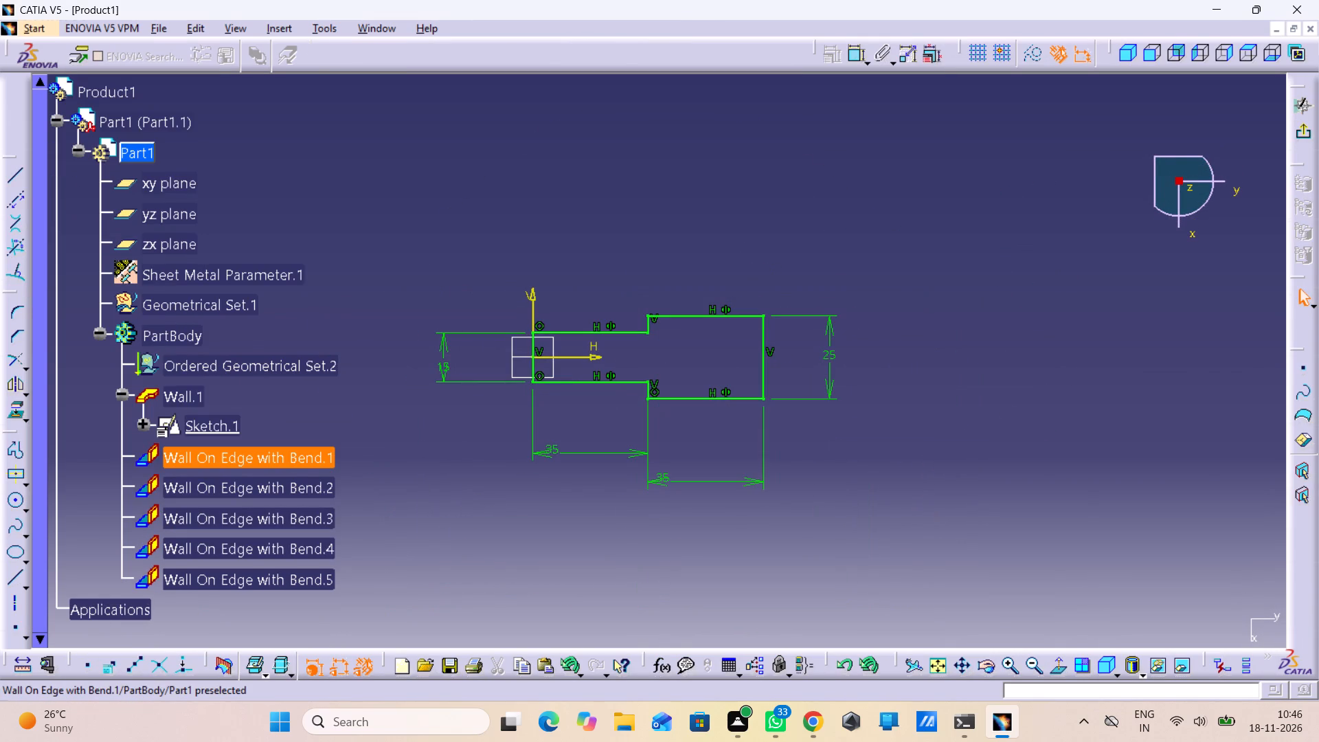
{"action": "right_click", "coordinate": [286, 458]}
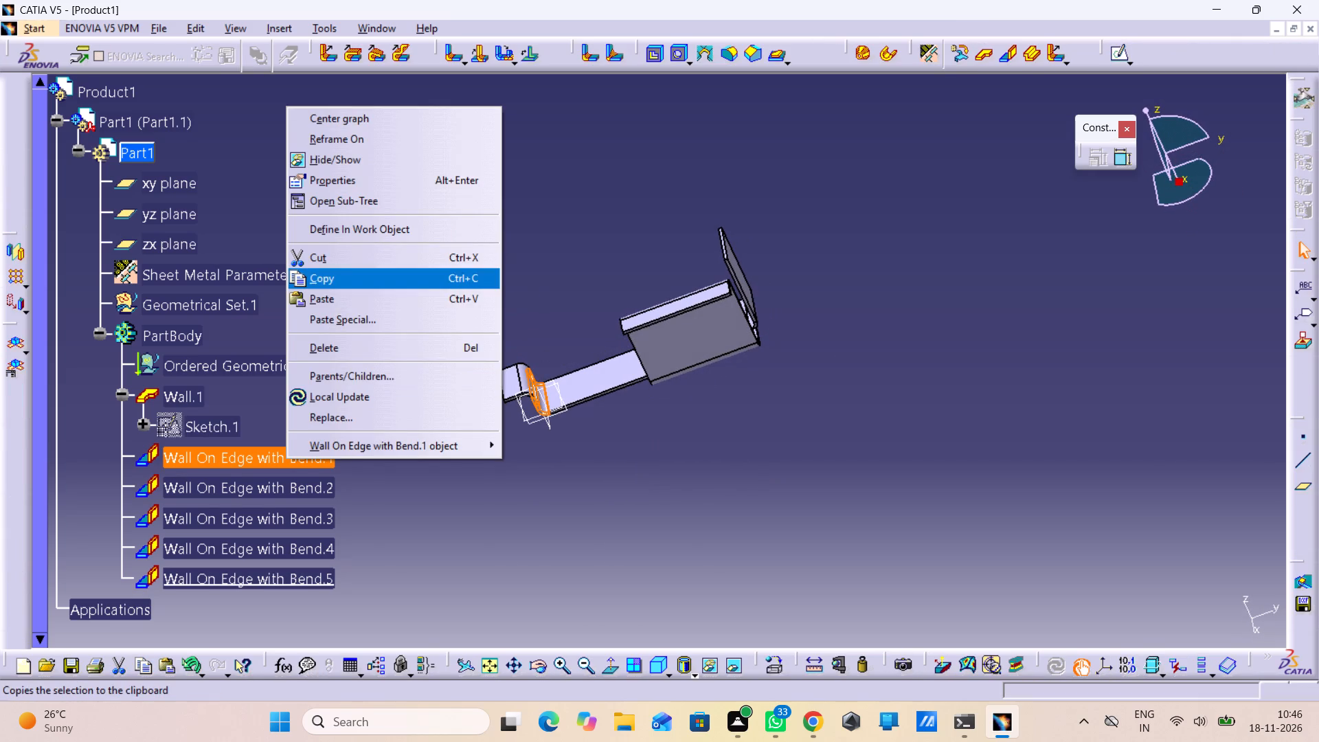
{"action": "left_click", "coordinate": [359, 349]}
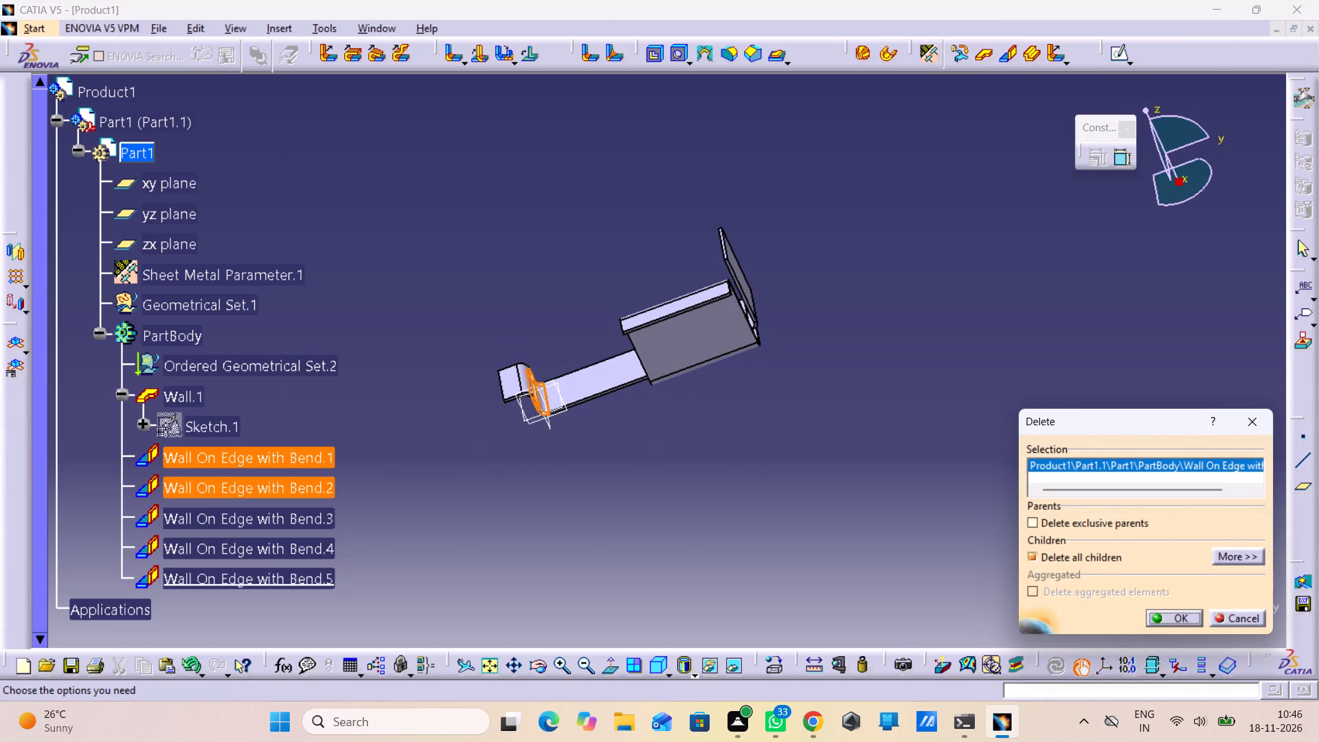
{"action": "left_click", "coordinate": [1156, 616]}
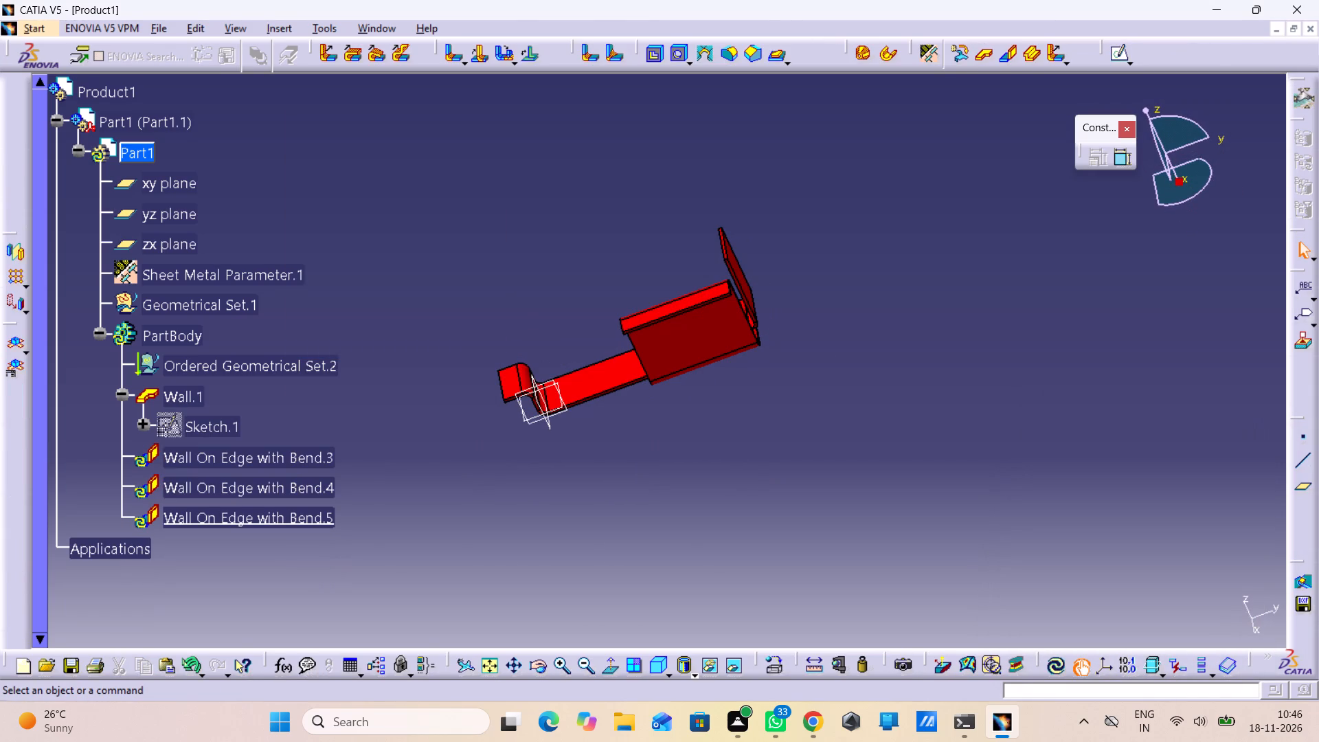
Update the part following the removal of the narrow end's walls.
{"action": "left_click", "coordinate": [1059, 670]}
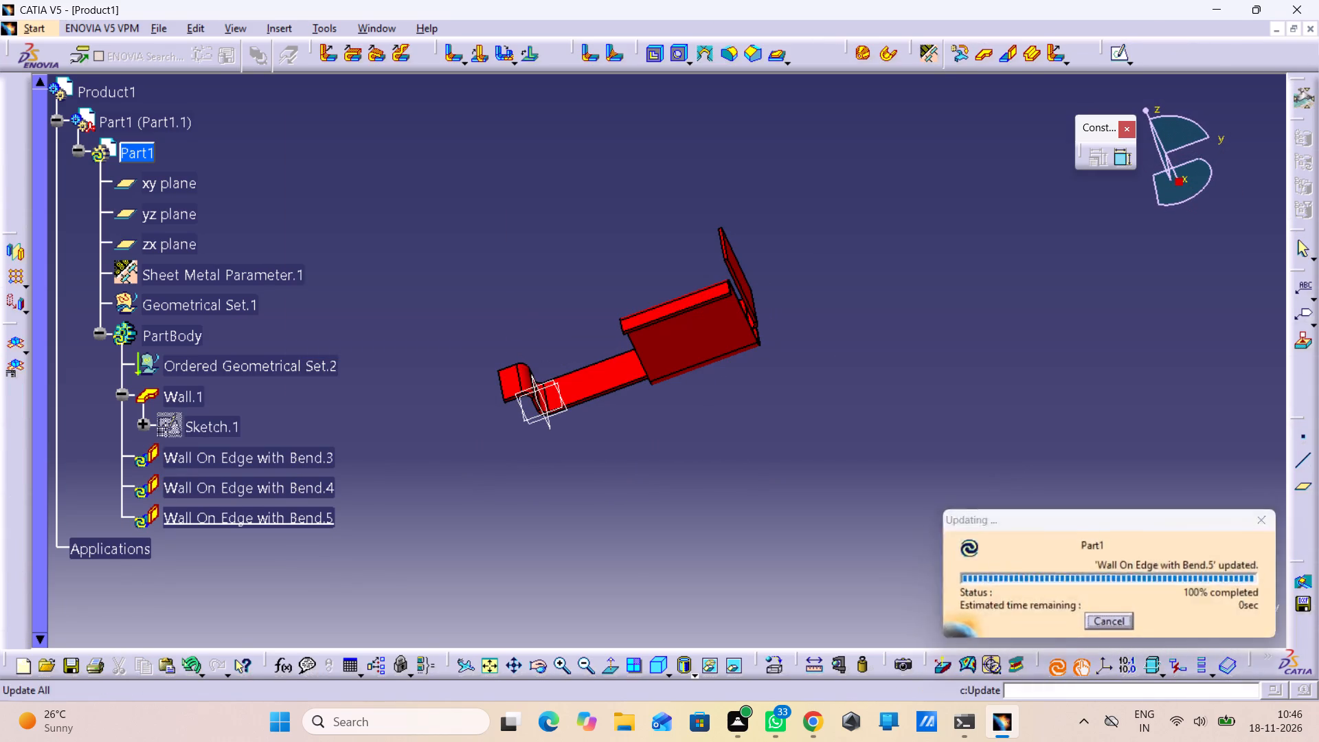
Delete Wall On Edge with Bend.5 at the base's wide end and update the part.
{"action": "middle_click_drag", "start_coordinate": [692, 445], "coordinate": [734, 590]}
{"action": "right_click_drag", "start_coordinate": [692, 445], "coordinate": [732, 589]}
{"action": "middle_click_drag", "start_coordinate": [803, 461], "coordinate": [780, 471]}
{"action": "right_click_drag", "start_coordinate": [803, 461], "coordinate": [780, 471]}
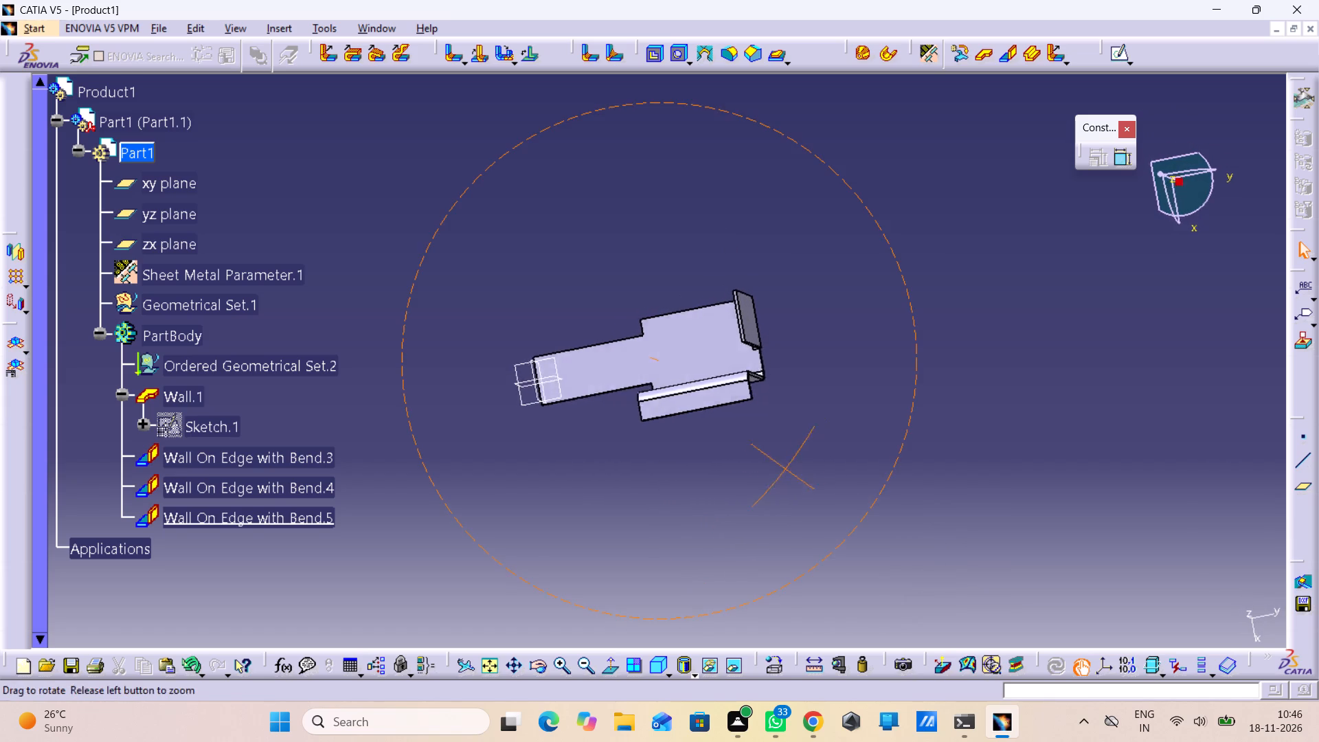
{"action": "middle_click_drag", "start_coordinate": [780, 471], "coordinate": [725, 503]}
{"action": "right_click_drag", "start_coordinate": [780, 471], "coordinate": [725, 503]}
{"action": "left_click", "coordinate": [728, 340]}
{"action": "right_click", "coordinate": [728, 340]}
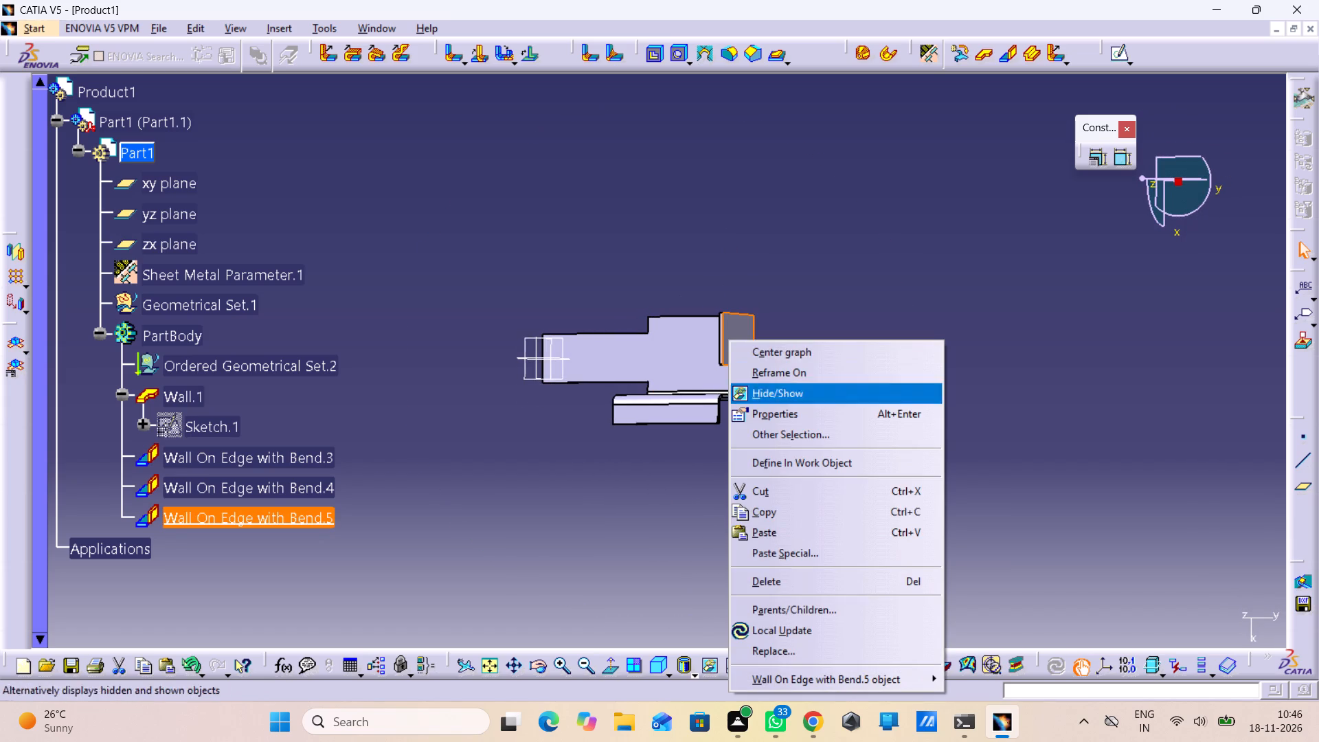
{"action": "left_click", "coordinate": [800, 585]}
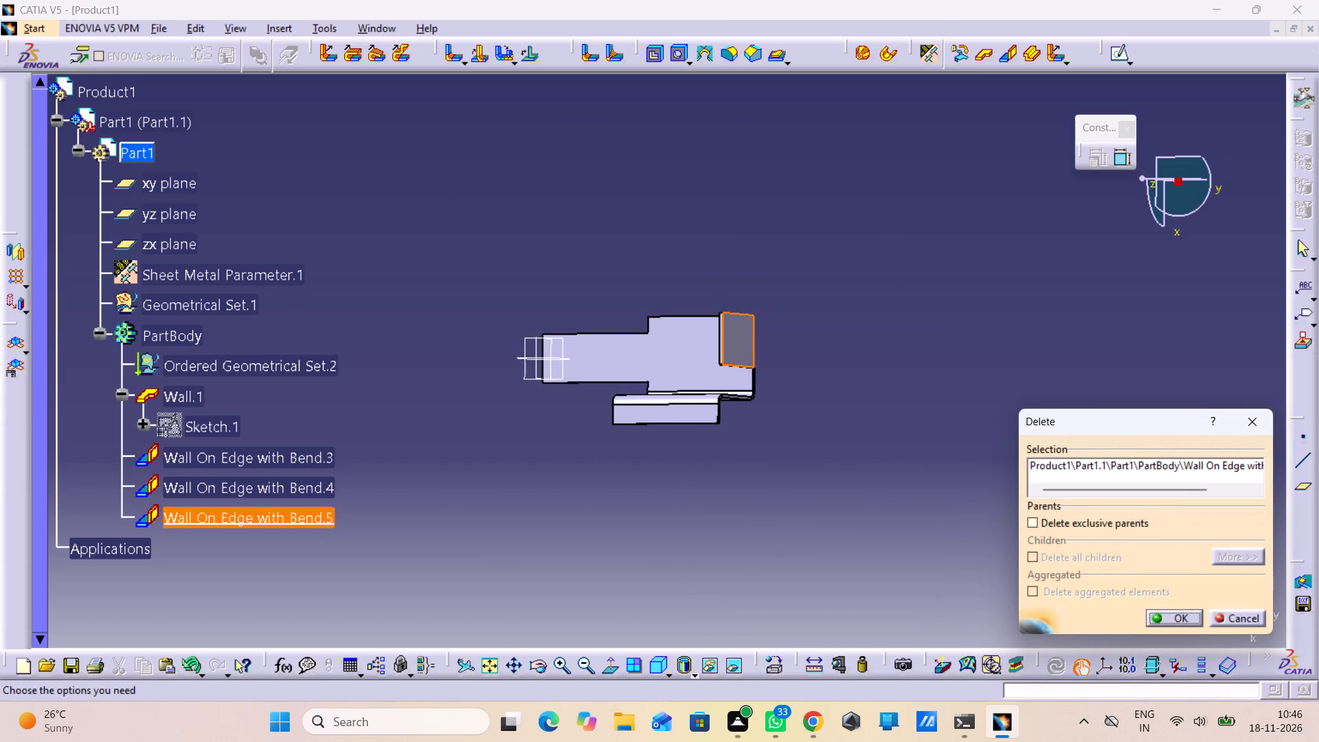
{"action": "left_click", "coordinate": [1190, 624]}
{"action": "left_click", "coordinate": [885, 563]}
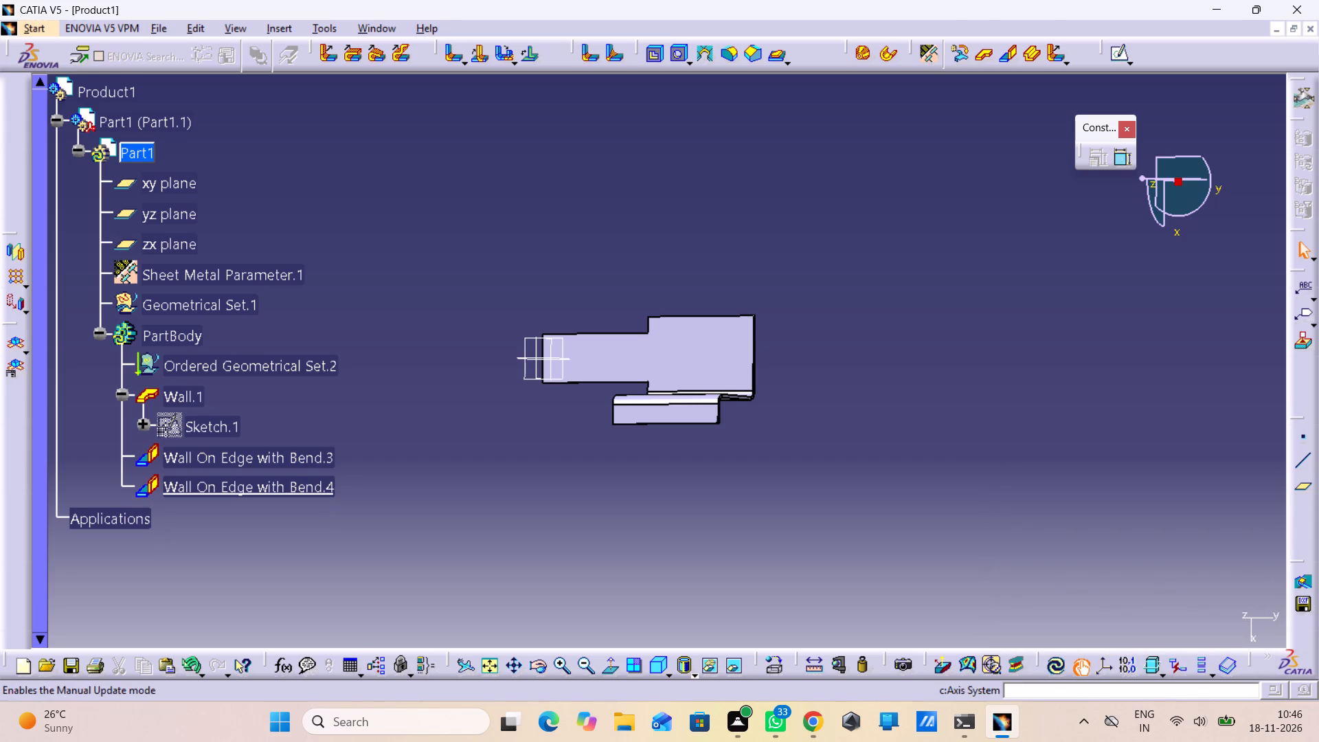
{"action": "left_click", "coordinate": [1060, 665]}
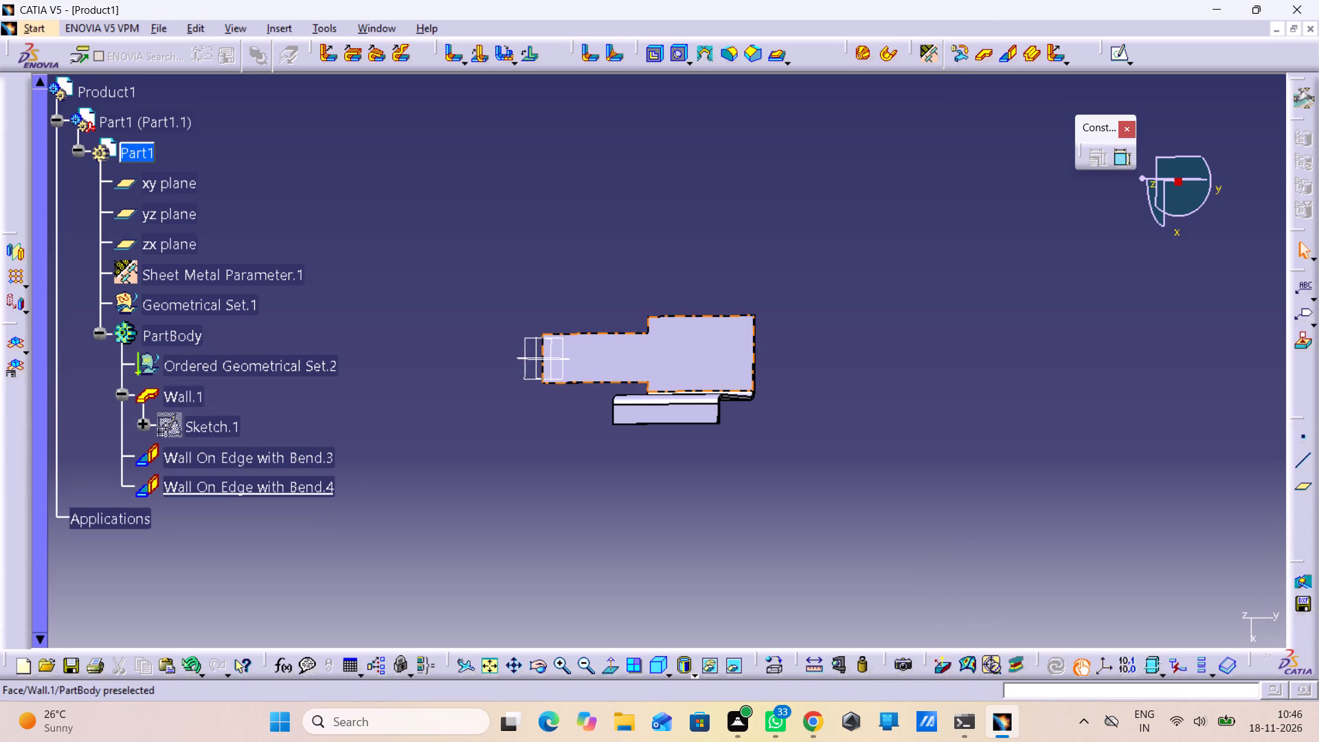
Set the wide section's width to 23.96 mm in the base wall's profile sketch, preview and accept the wall, and update the part.
{"action": "double_click", "coordinate": [677, 359]}
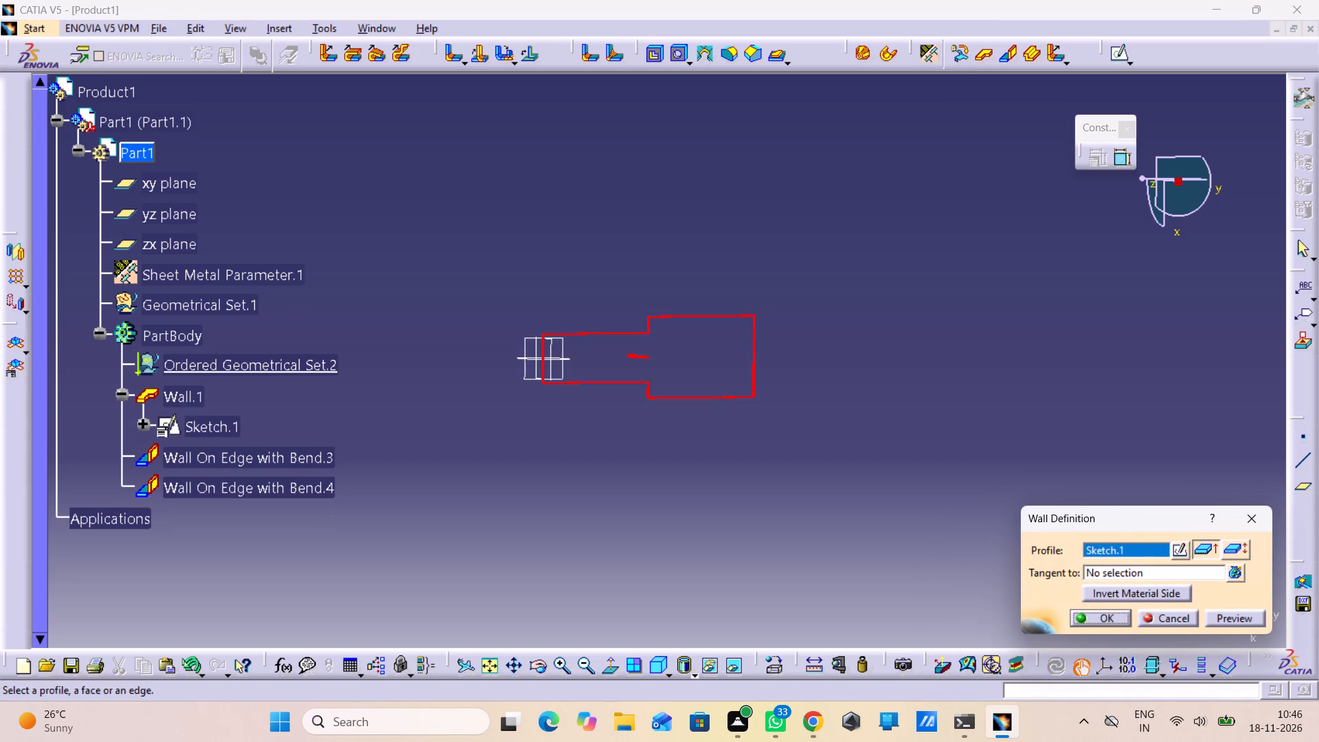
{"action": "left_click", "coordinate": [1182, 552]}
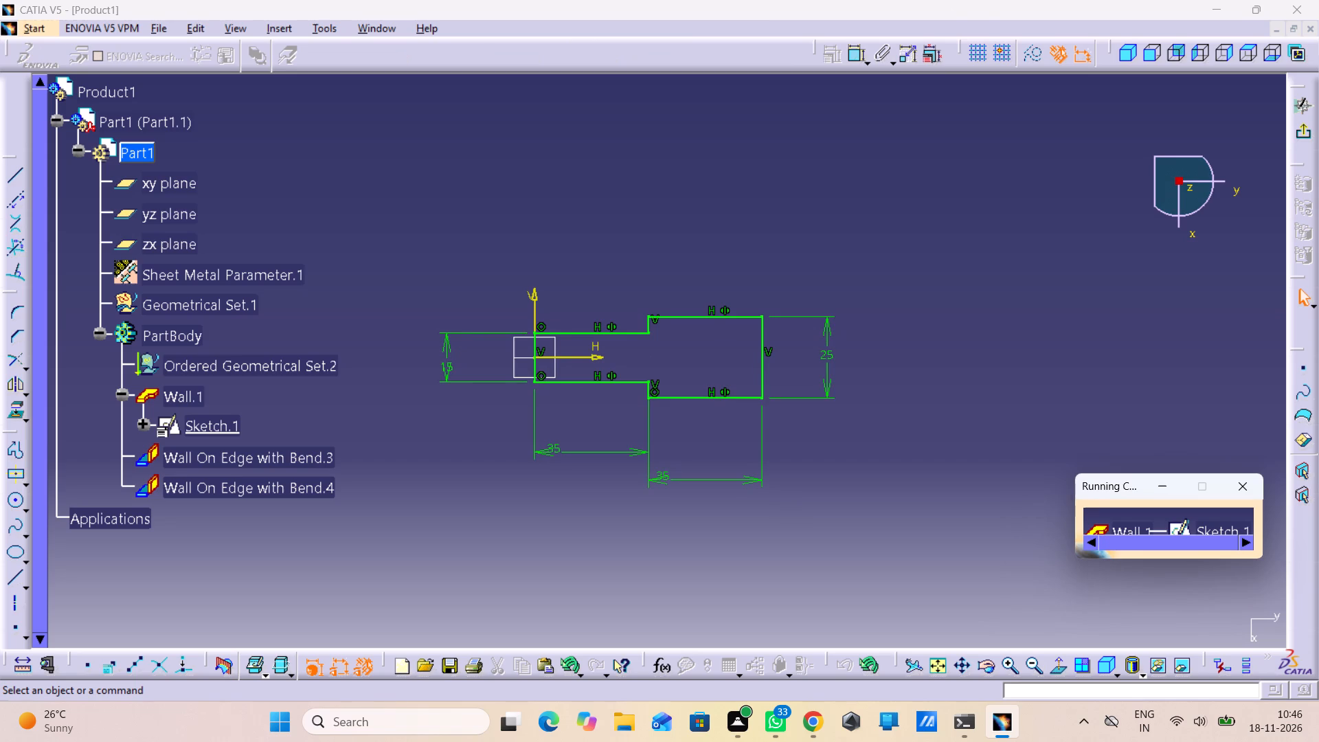
{"action": "double_click", "coordinate": [826, 352]}
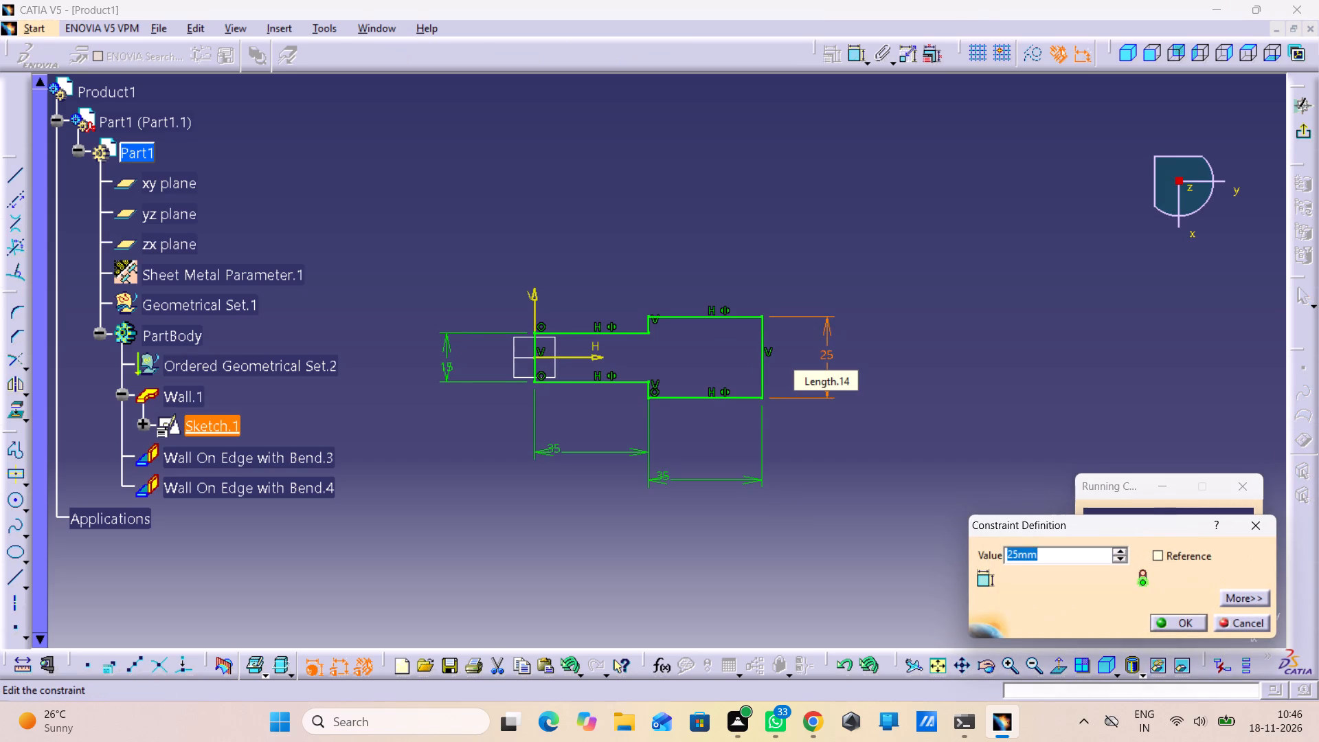
{"action": "type", "text": "23.96"}
{"action": "key", "text": "Return"}
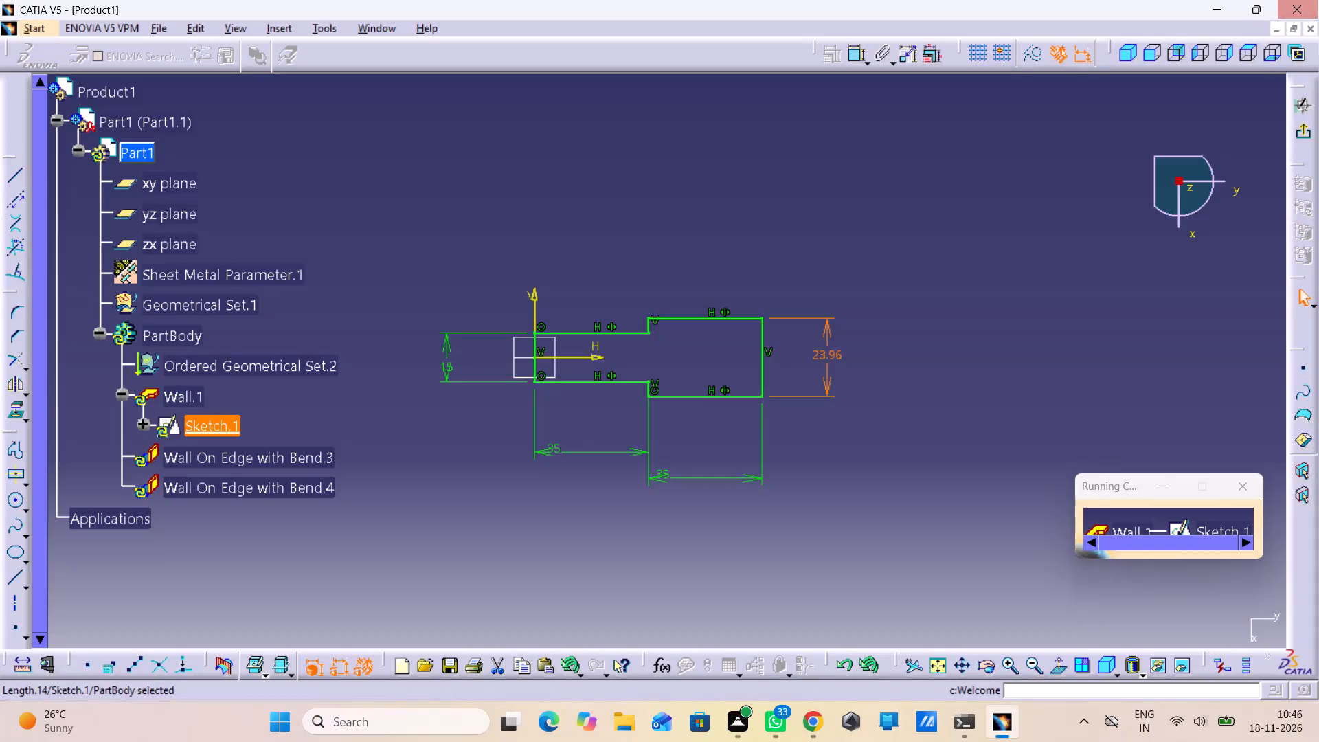
{"action": "left_click", "coordinate": [1303, 128]}
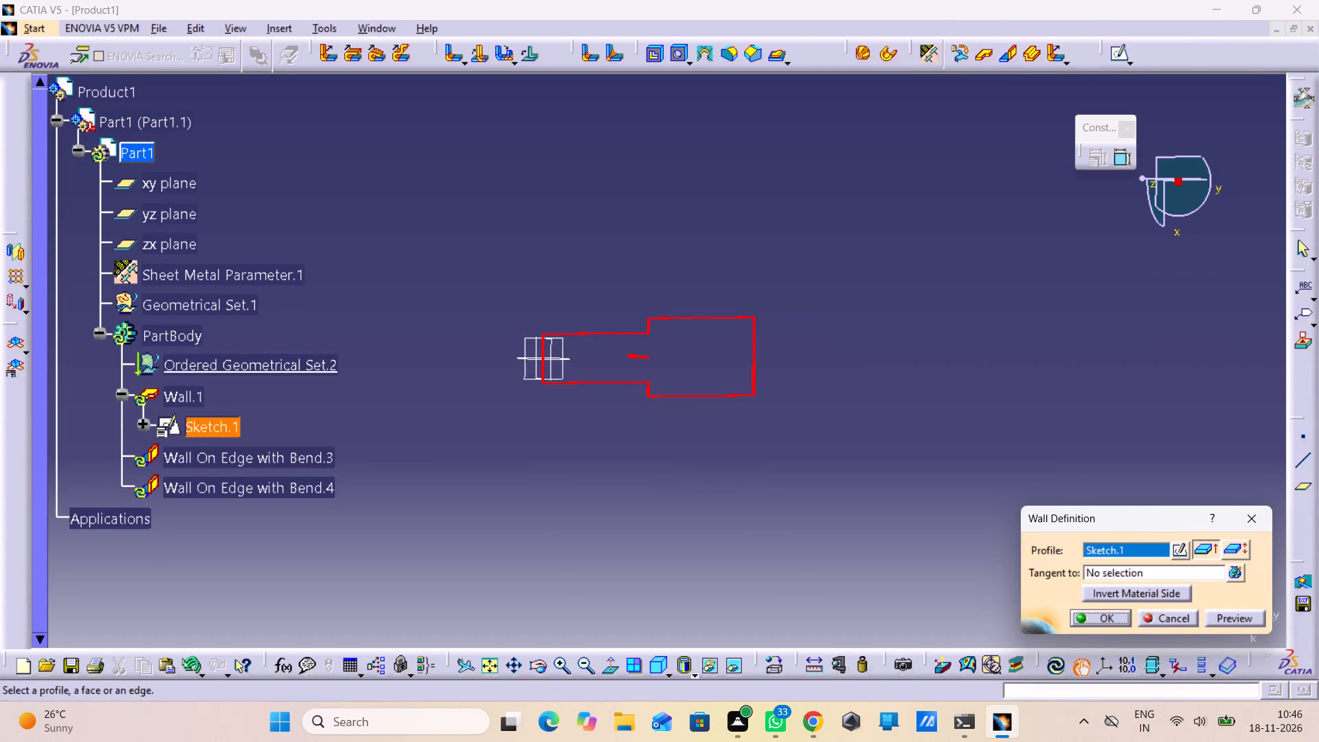
{"action": "left_click", "coordinate": [1230, 614]}
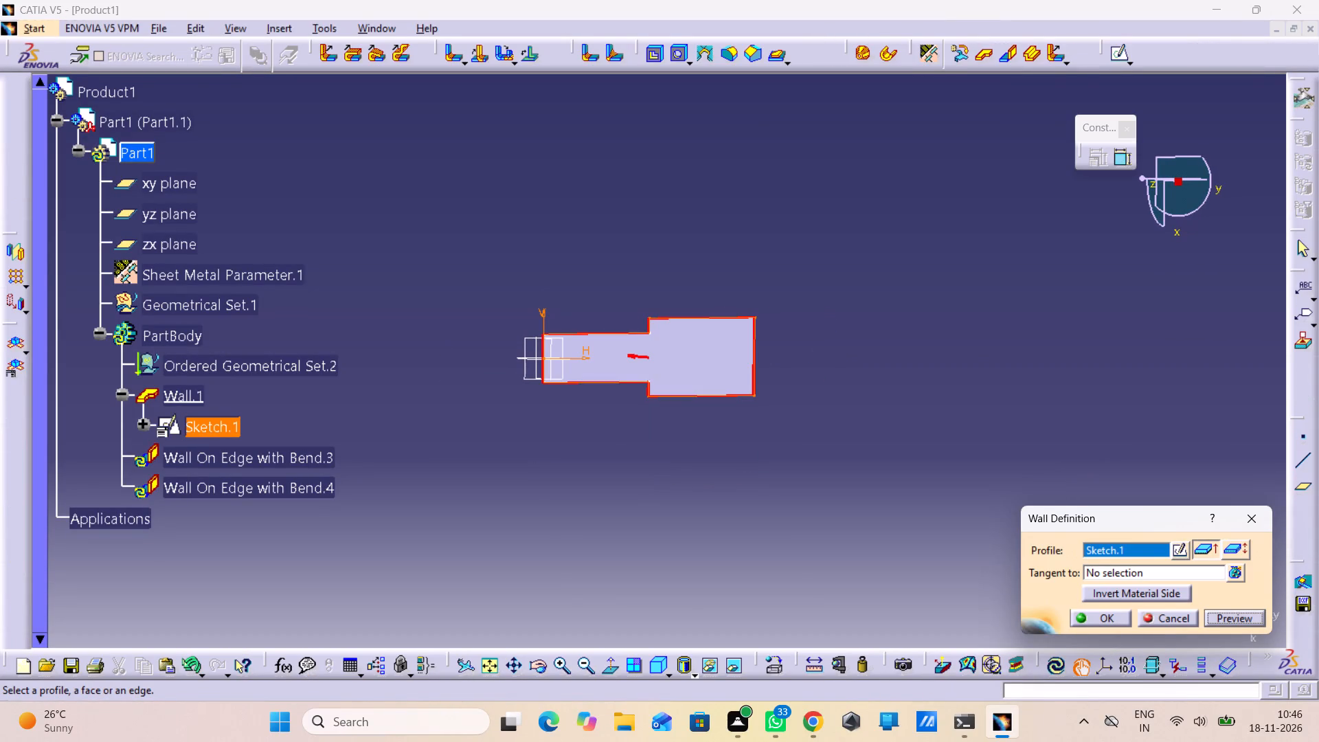
{"action": "left_click", "coordinate": [1074, 617]}
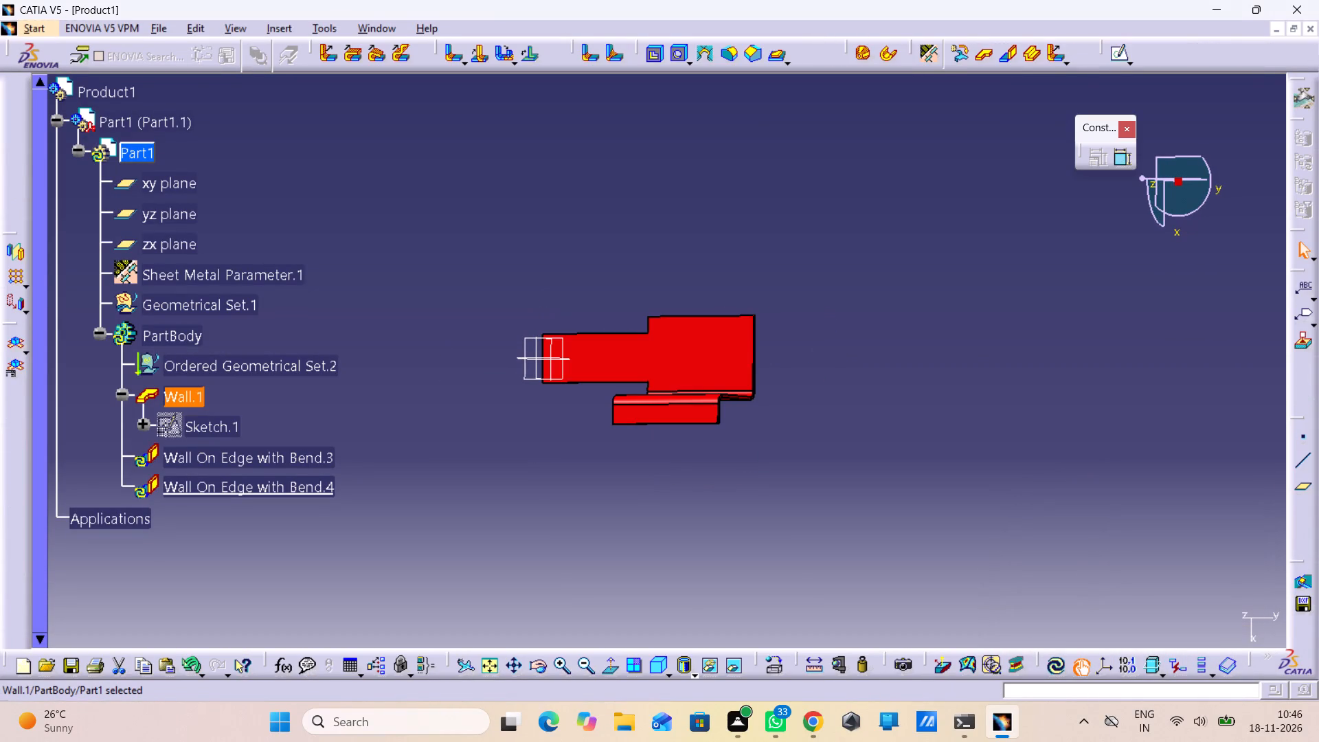
{"action": "left_click", "coordinate": [1048, 668]}
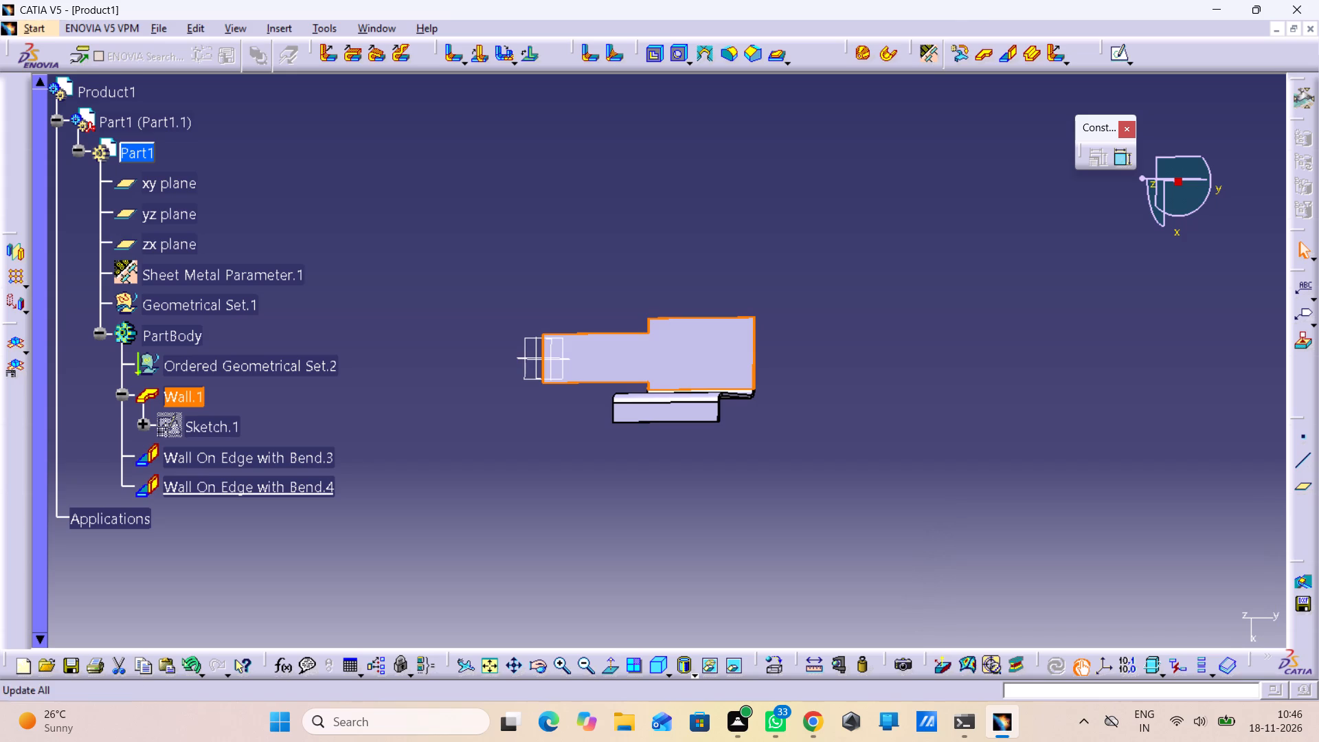
{"action": "left_click", "coordinate": [824, 484]}
Reopen the base wall's profile sketch to check its dimensions, and close the sketch and wall definition without edits.
{"action": "double_click", "coordinate": [710, 337]}
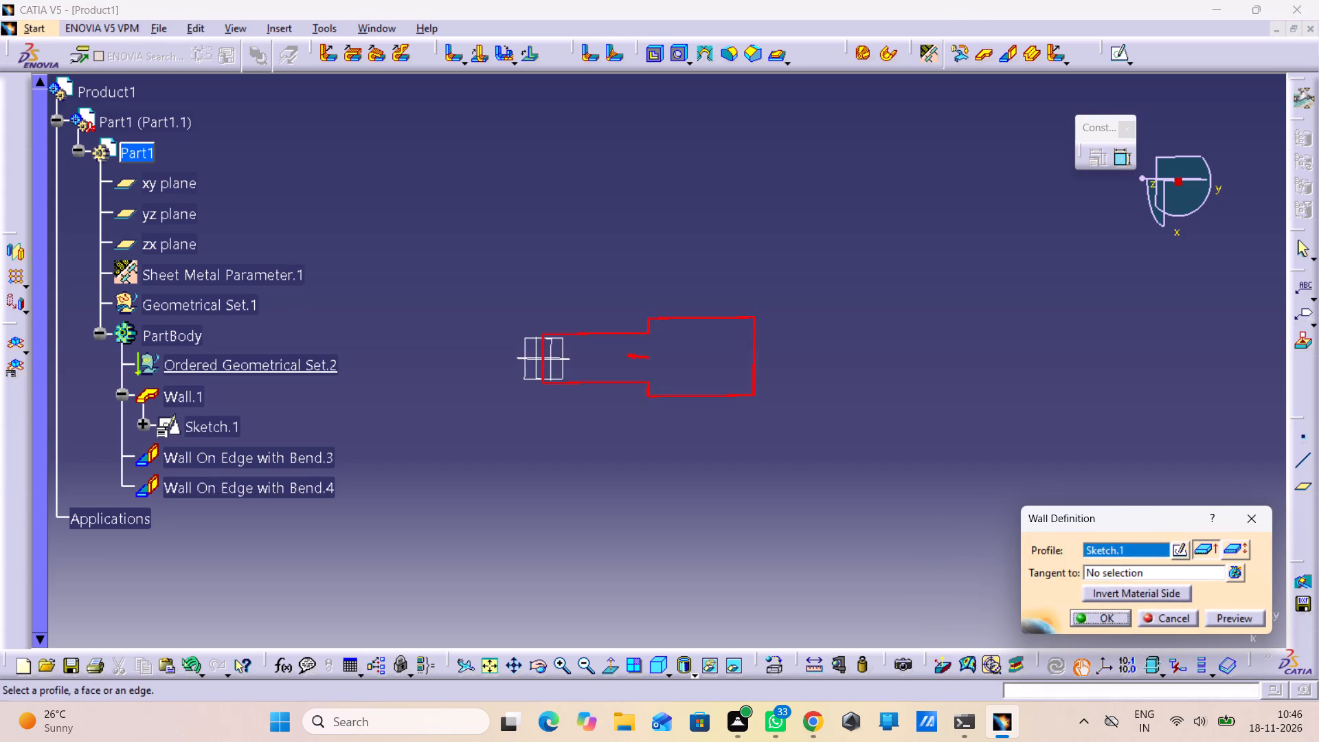
{"action": "left_click", "coordinate": [1174, 546]}
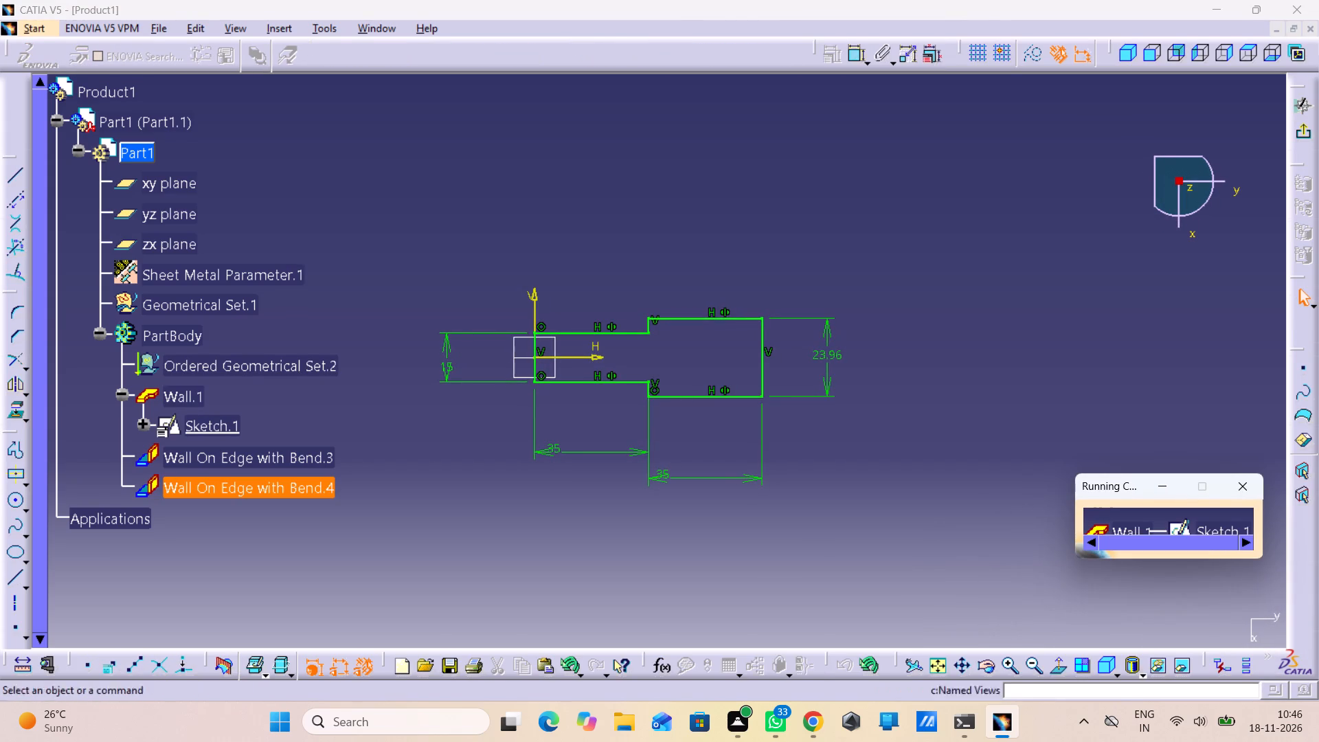
{"action": "double_click", "coordinate": [232, 453]}
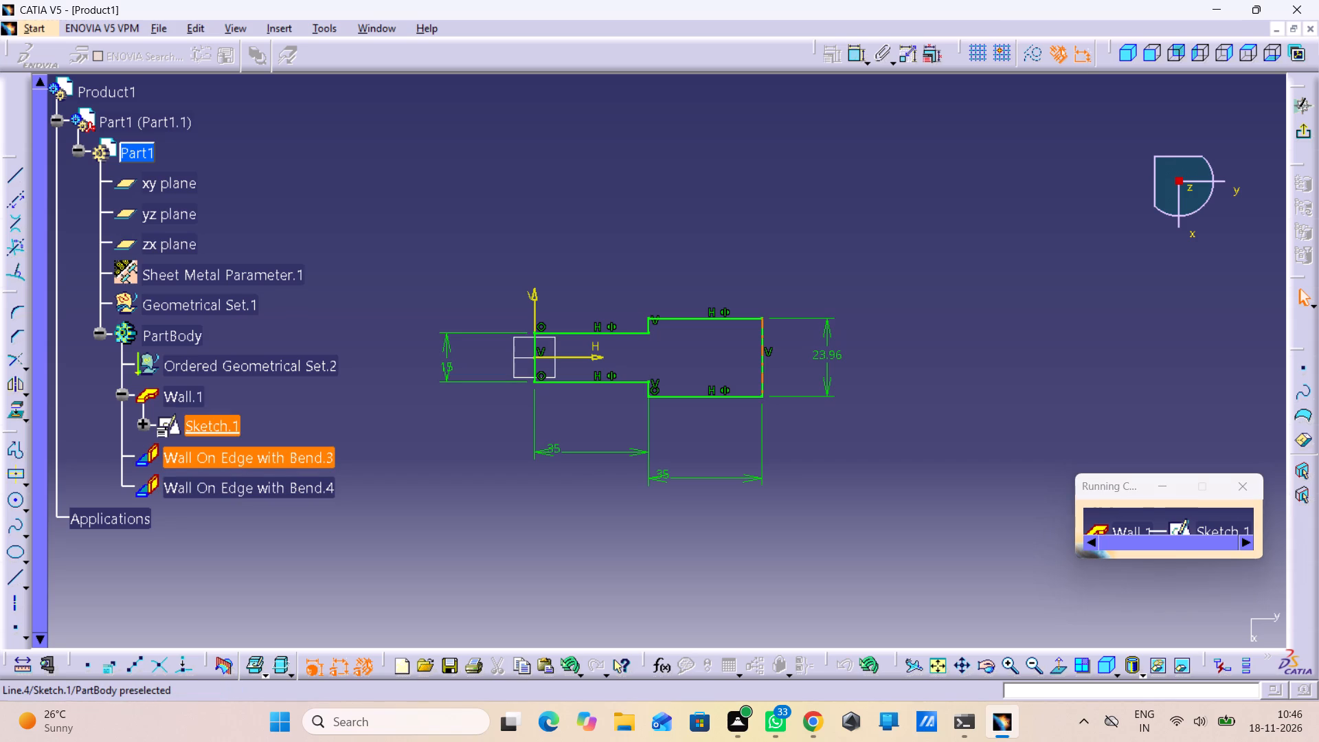
{"action": "left_click", "coordinate": [1301, 137]}
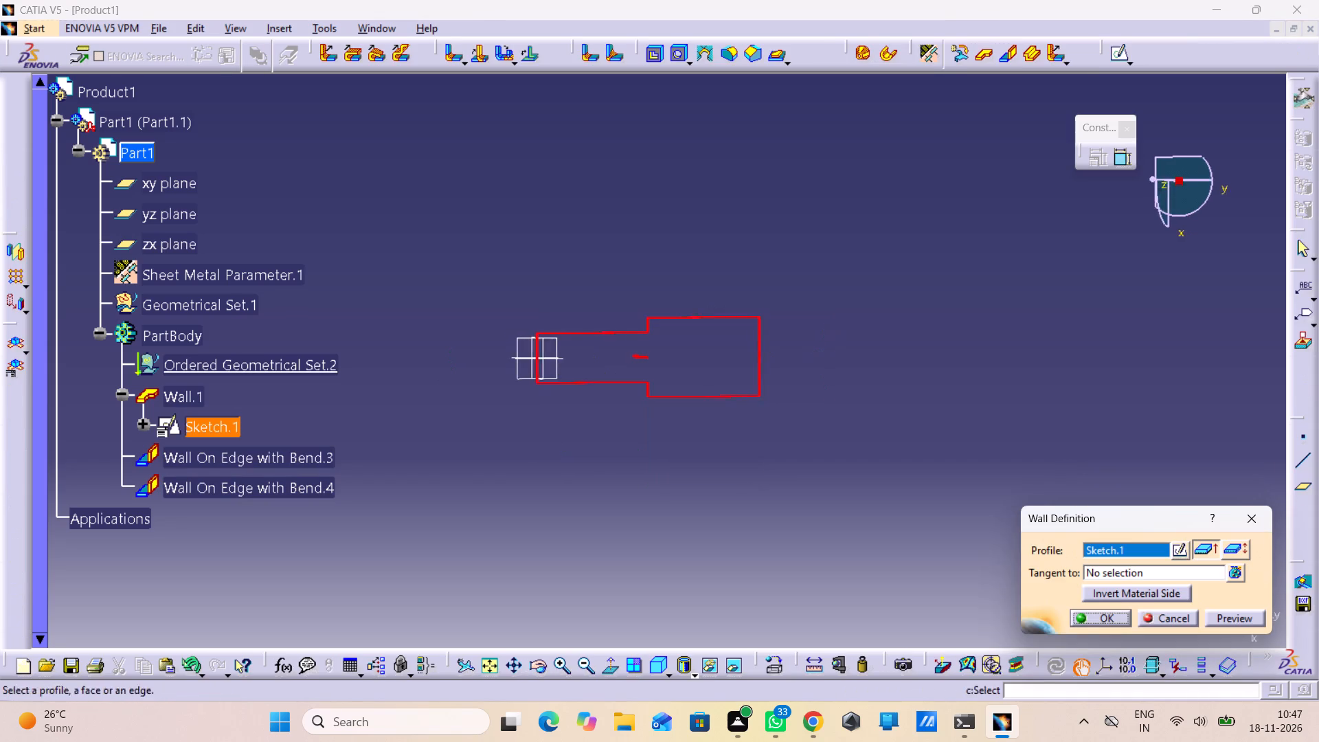
{"action": "left_click", "coordinate": [1111, 614]}
{"action": "left_click", "coordinate": [932, 555]}
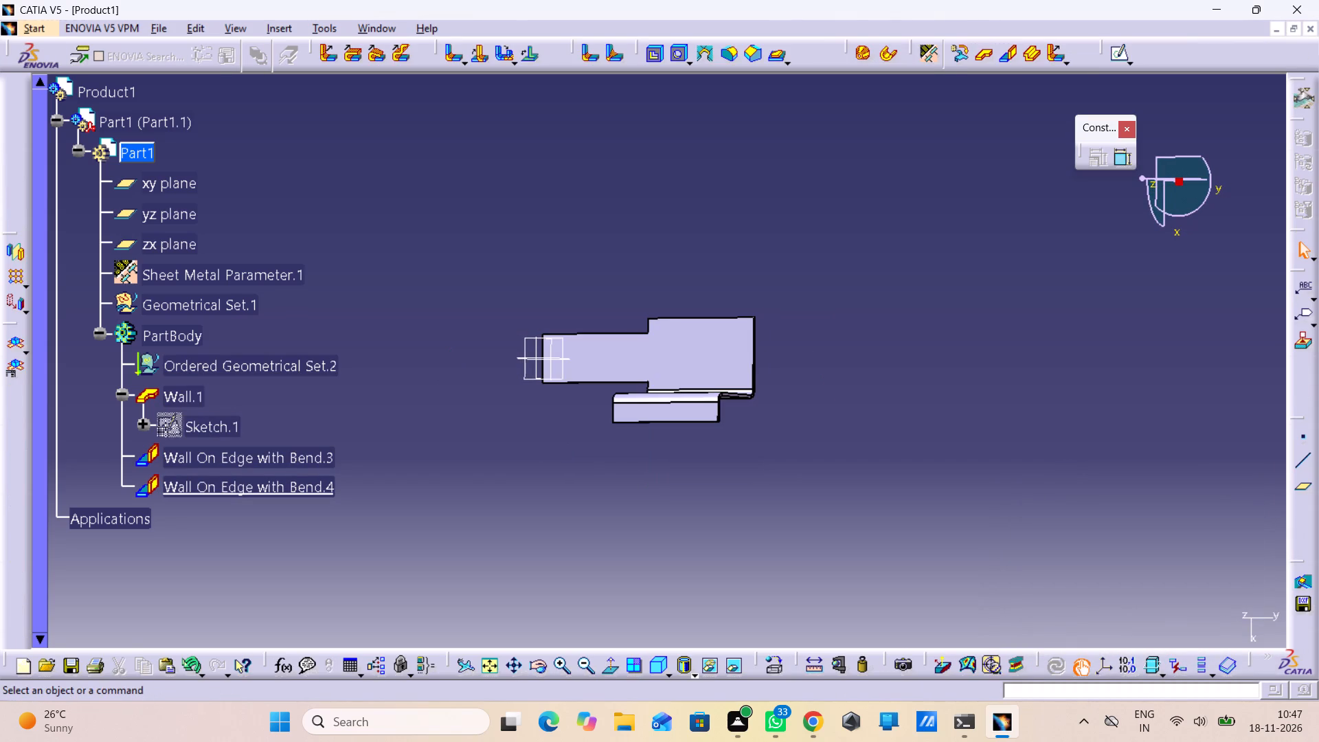
Add a wall with bend on the outer edge of the base's wide end with a height of 258.93 mm.
{"action": "middle_click_drag", "start_coordinate": [708, 545], "coordinate": [561, 277]}
{"action": "right_click_drag", "start_coordinate": [713, 541], "coordinate": [561, 277]}
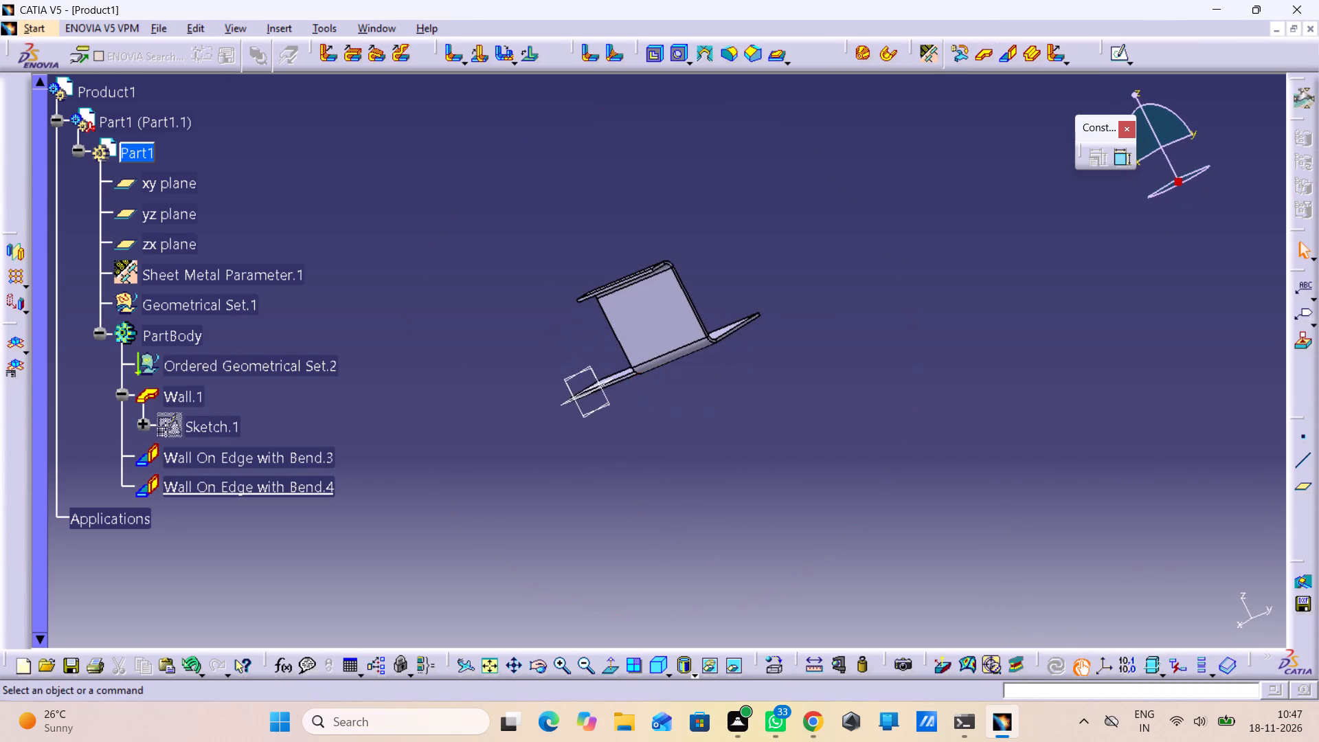
{"action": "middle_click_drag", "start_coordinate": [738, 370], "coordinate": [751, 510]}
{"action": "middle_click_drag", "start_coordinate": [755, 482], "coordinate": [725, 386]}
{"action": "right_click_drag", "start_coordinate": [755, 482], "coordinate": [754, 453]}
{"action": "middle_click_drag", "start_coordinate": [721, 387], "coordinate": [675, 236]}
{"action": "middle_click_drag", "start_coordinate": [681, 234], "coordinate": [733, 392]}
{"action": "right_click_drag", "start_coordinate": [681, 234], "coordinate": [733, 392]}
{"action": "middle_click_drag", "start_coordinate": [754, 414], "coordinate": [751, 352]}
{"action": "right_click", "coordinate": [756, 415]}
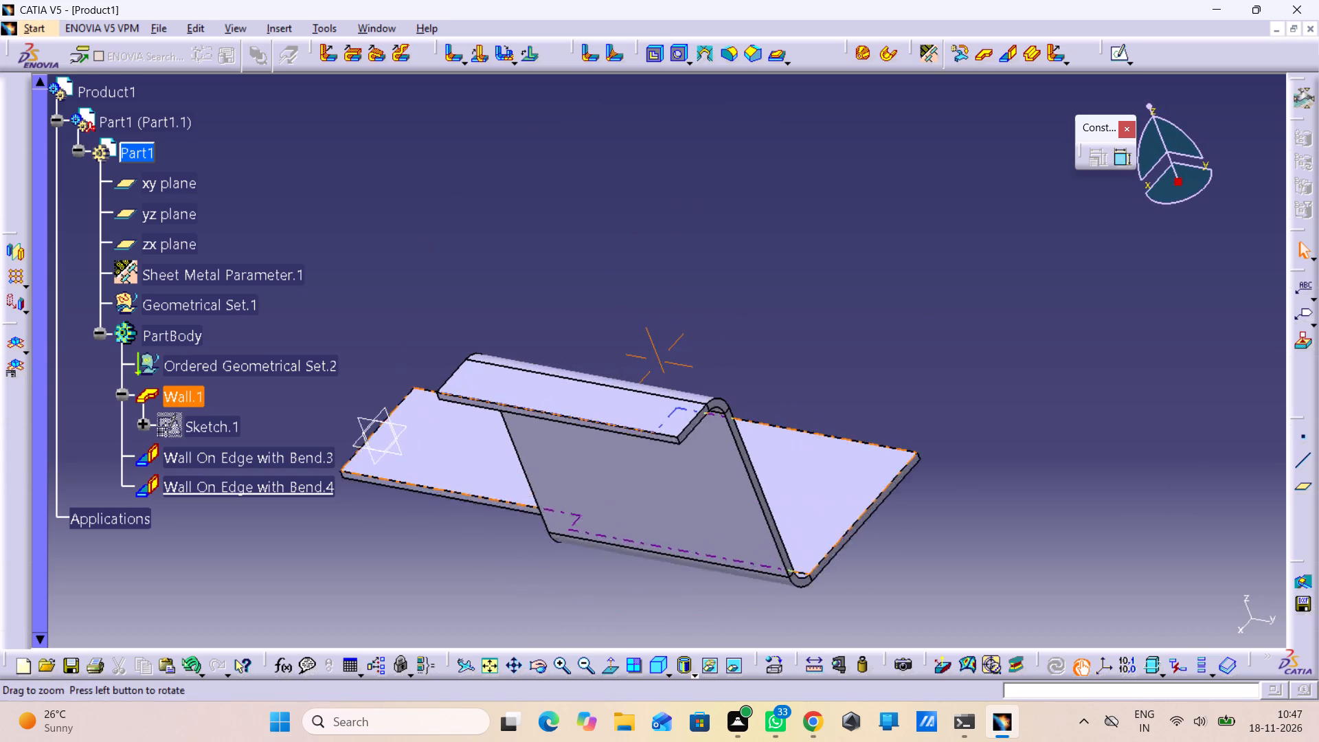
{"action": "middle_click_drag", "start_coordinate": [751, 352], "coordinate": [746, 333]}
{"action": "middle_click_drag", "start_coordinate": [796, 307], "coordinate": [737, 246]}
{"action": "right_click_drag", "start_coordinate": [794, 287], "coordinate": [737, 246]}
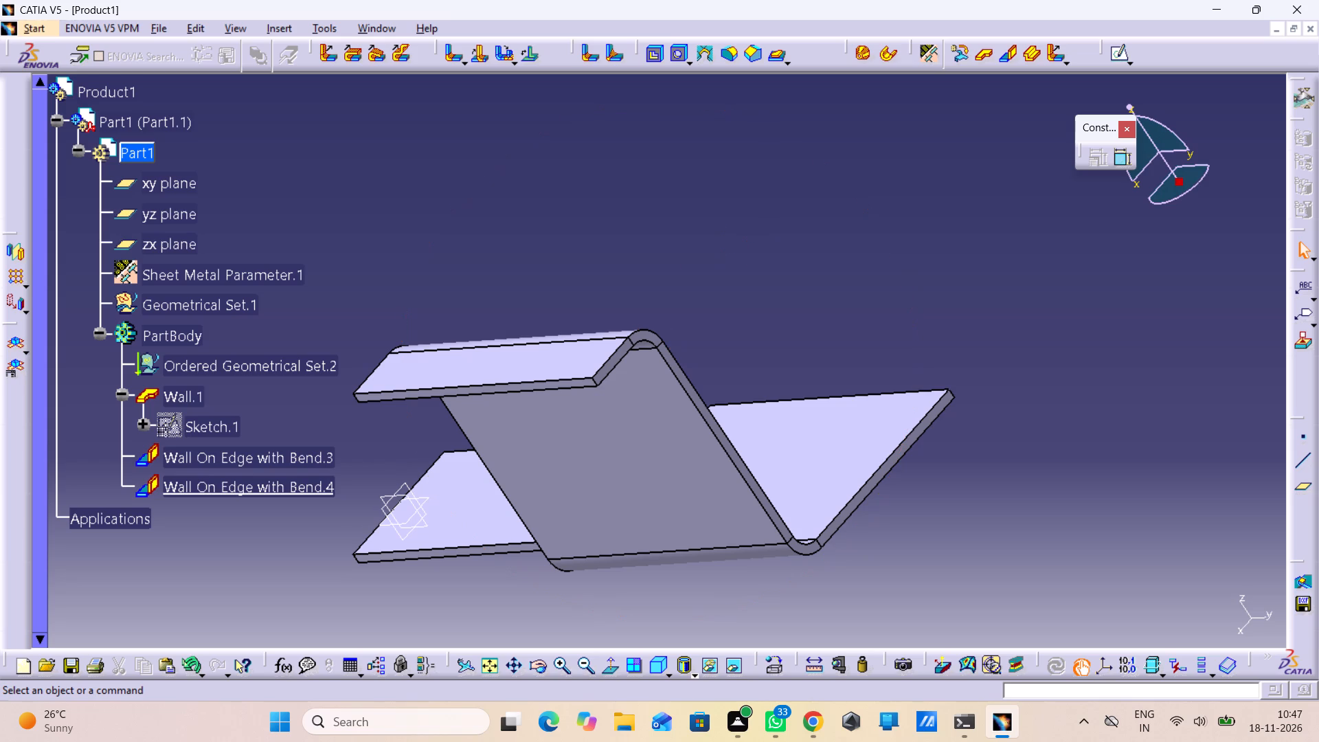
{"action": "left_click", "coordinate": [1014, 60]}
{"action": "left_click", "coordinate": [898, 441]}
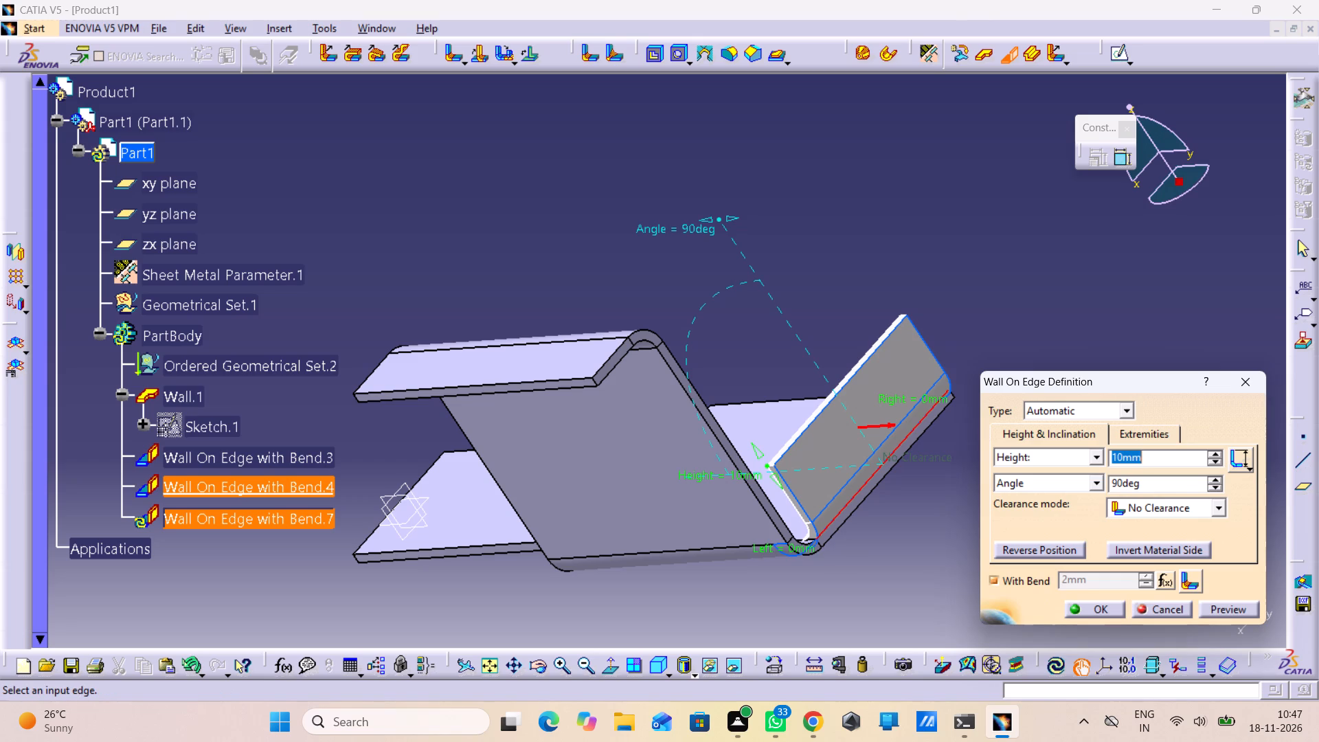
{"action": "key", "text": "2"}
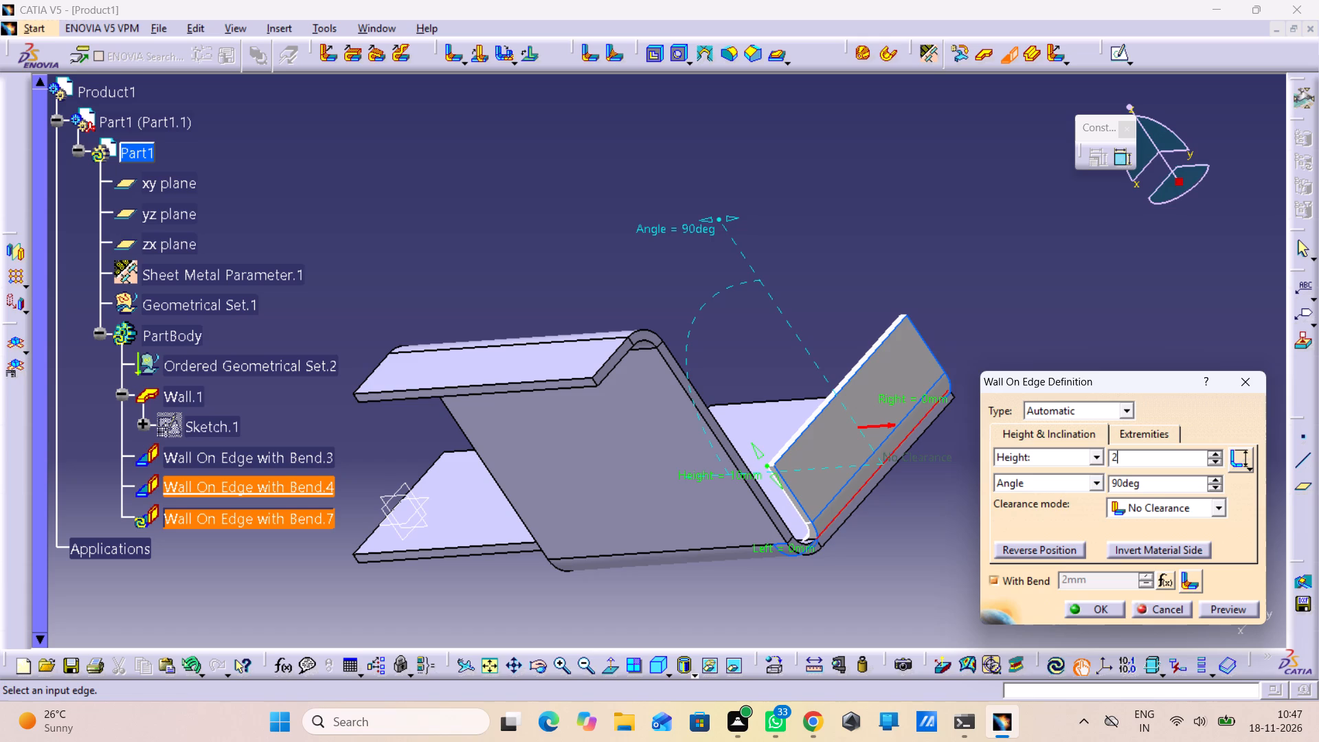
{"action": "type", "text": "58.9"}
{"action": "key", "text": "3"}
{"action": "key", "text": "Return"}
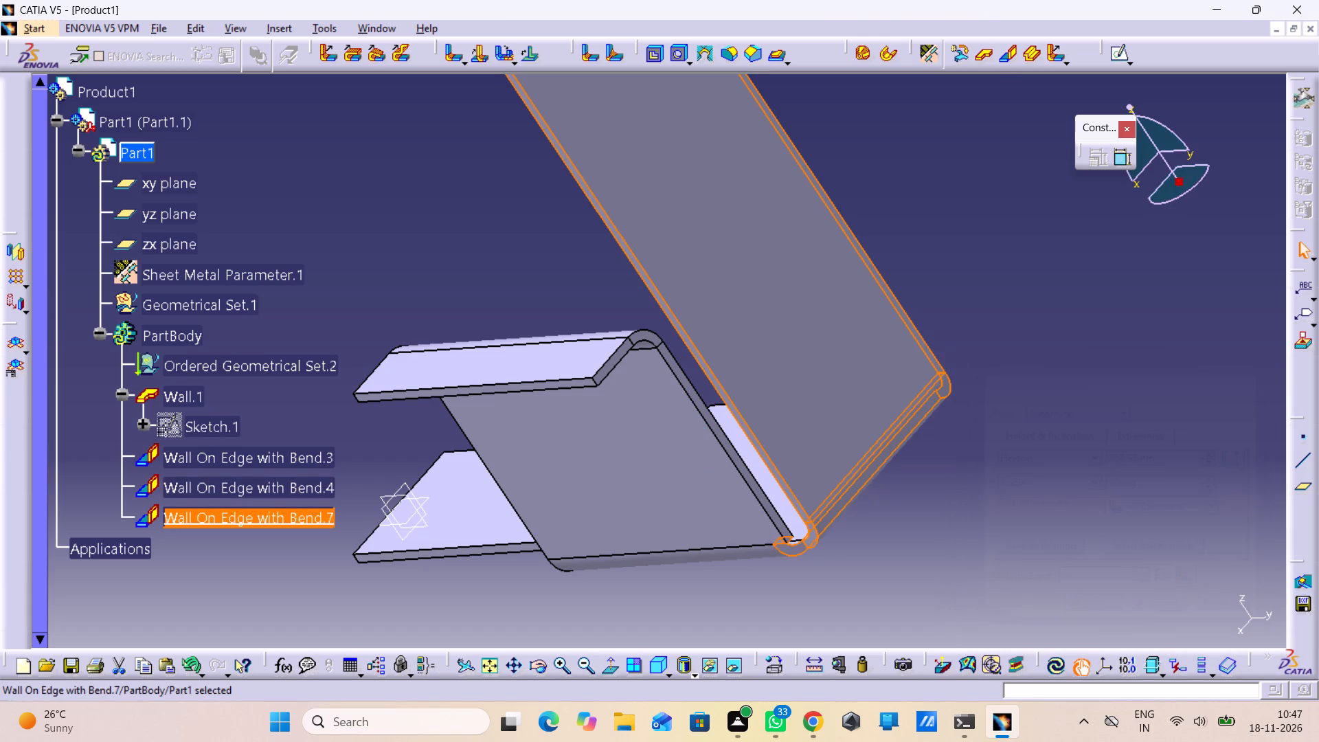
Set the height of the new wide-end wall to 28.93 mm and preview it.
{"action": "middle_click_drag", "start_coordinate": [1201, 425], "coordinate": [1237, 537]}
{"action": "right_click_drag", "start_coordinate": [1201, 425], "coordinate": [1237, 537]}
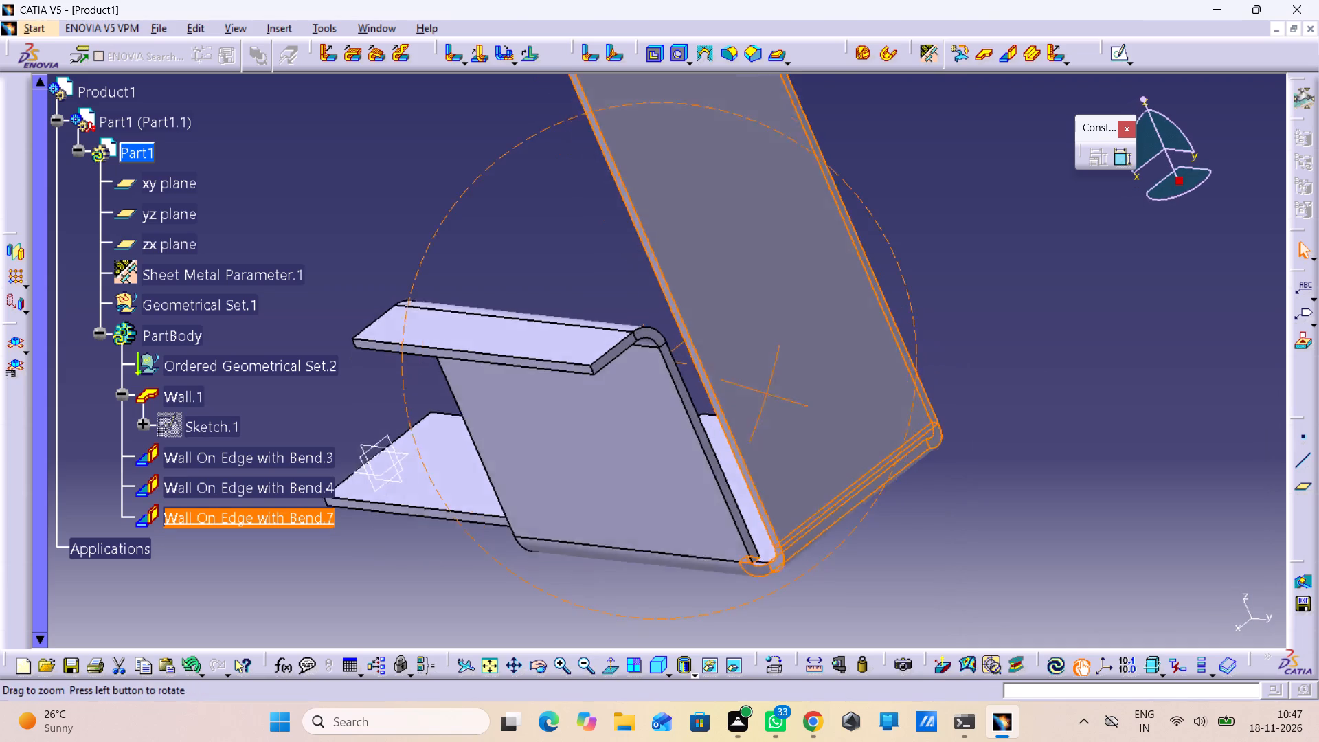
{"action": "middle_click_drag", "start_coordinate": [1237, 537], "coordinate": [1252, 585]}
{"action": "double_click", "coordinate": [692, 232]}
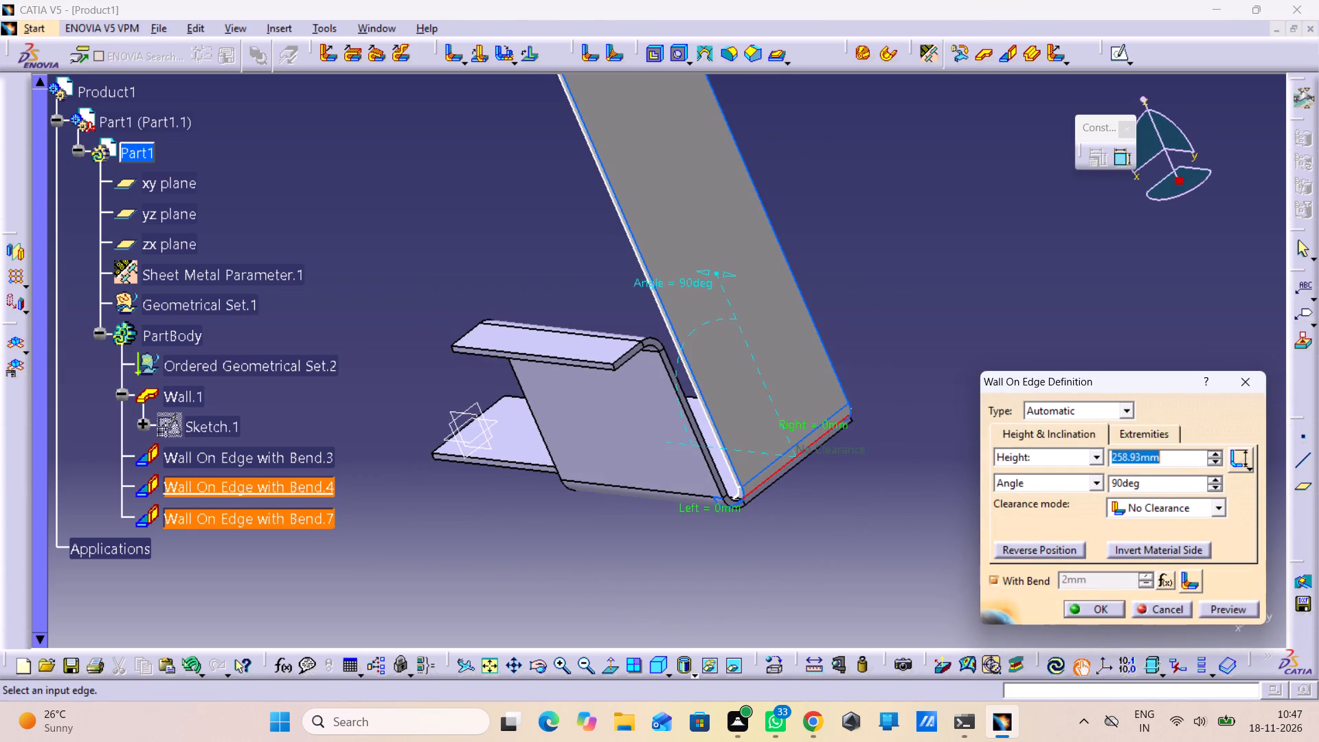
{"action": "left_click", "coordinate": [1125, 453]}
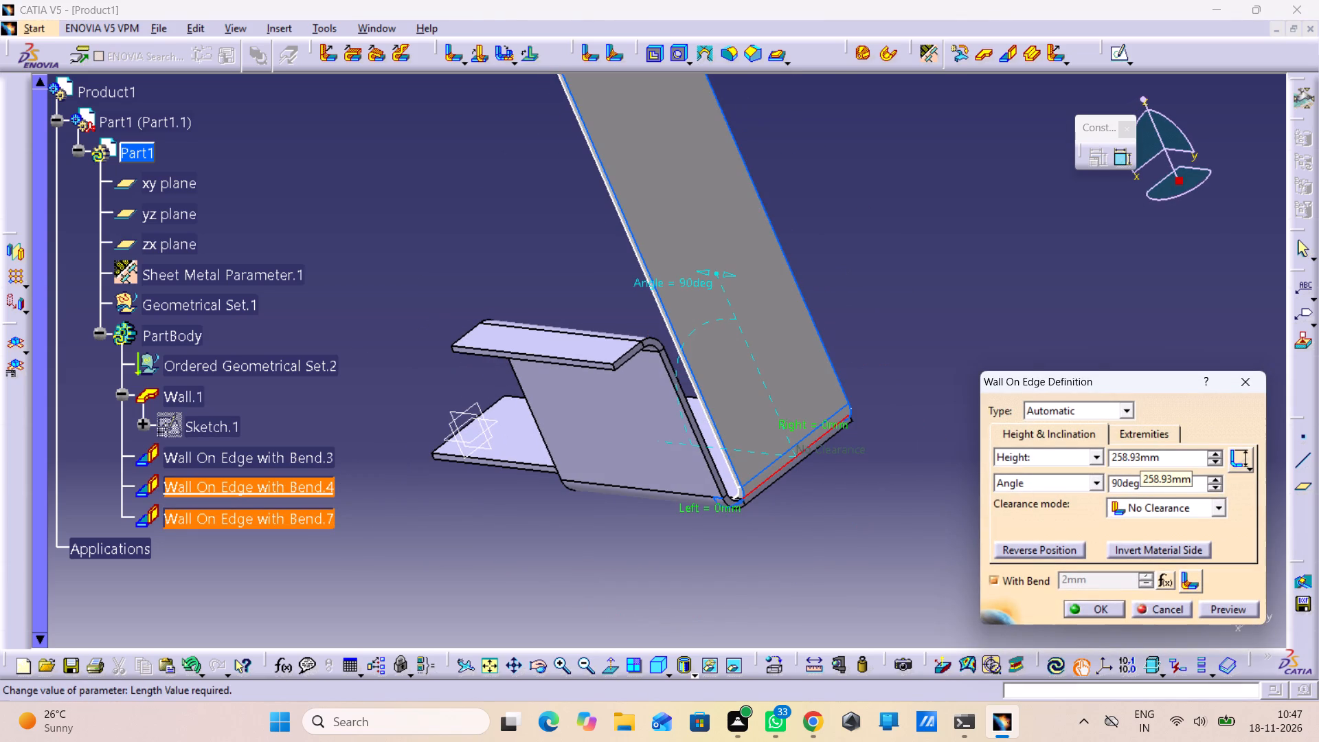
{"action": "key", "text": "BackSpace"}
{"action": "key", "text": "BackSpace"}
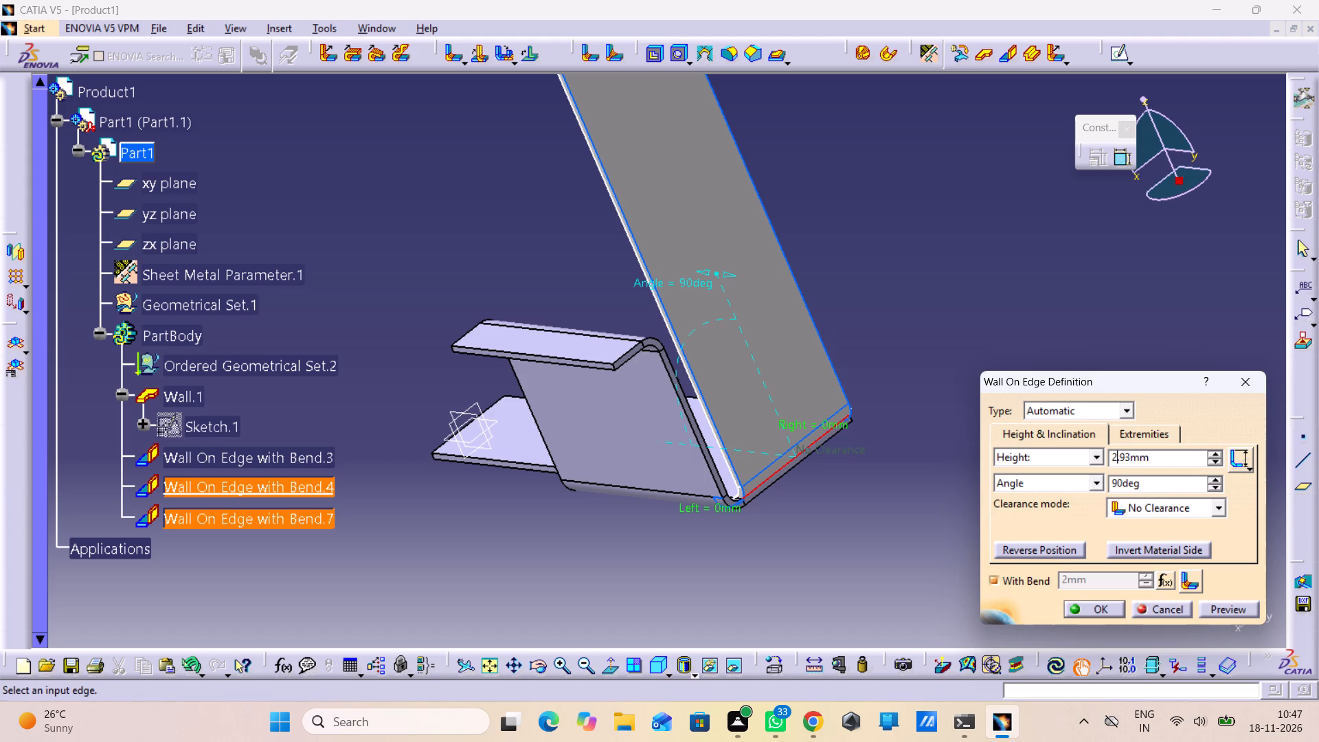
{"action": "key", "text": "8"}
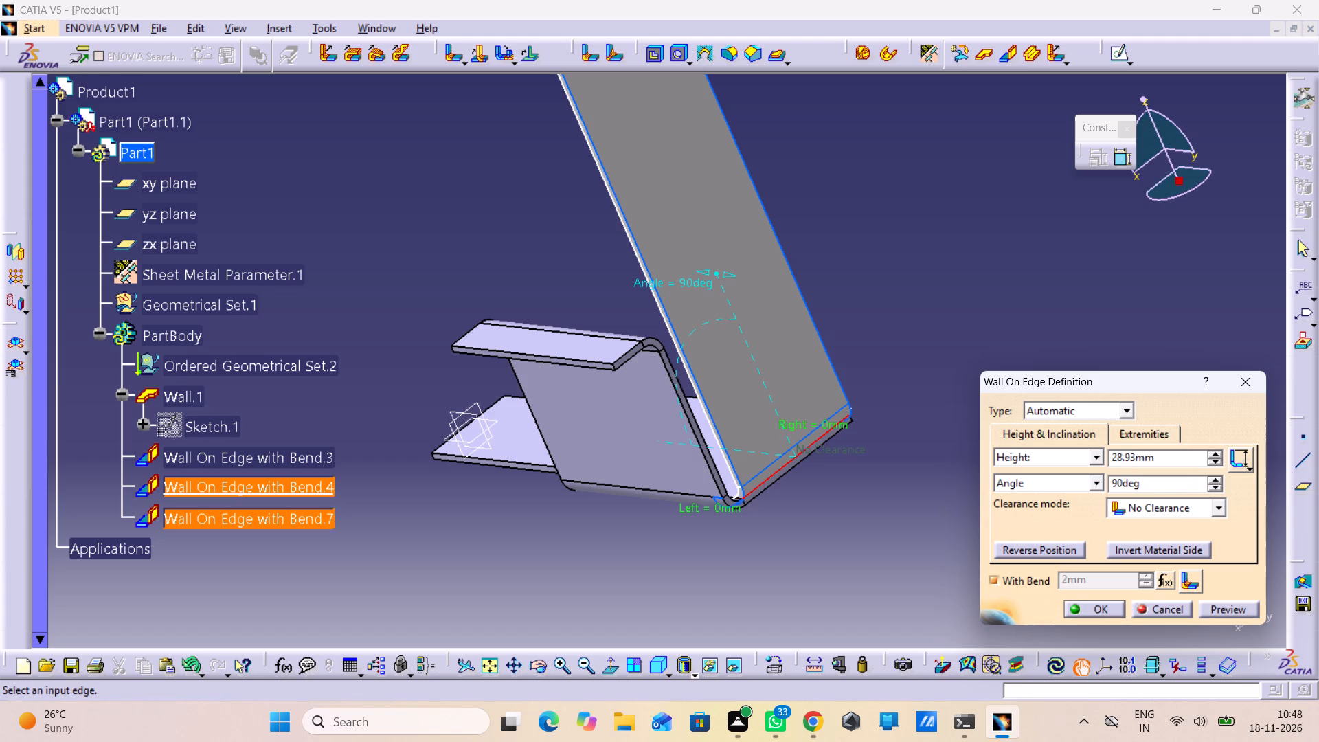
{"action": "left_click", "coordinate": [1225, 611]}
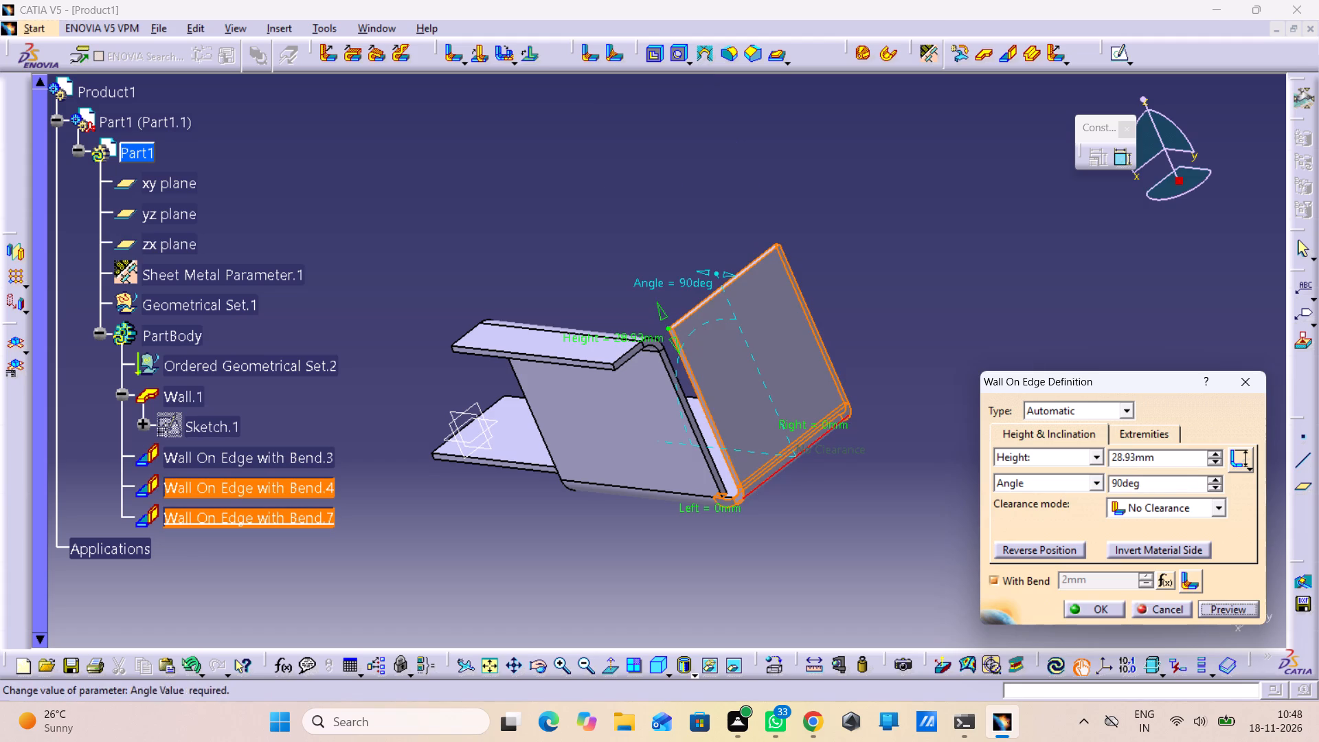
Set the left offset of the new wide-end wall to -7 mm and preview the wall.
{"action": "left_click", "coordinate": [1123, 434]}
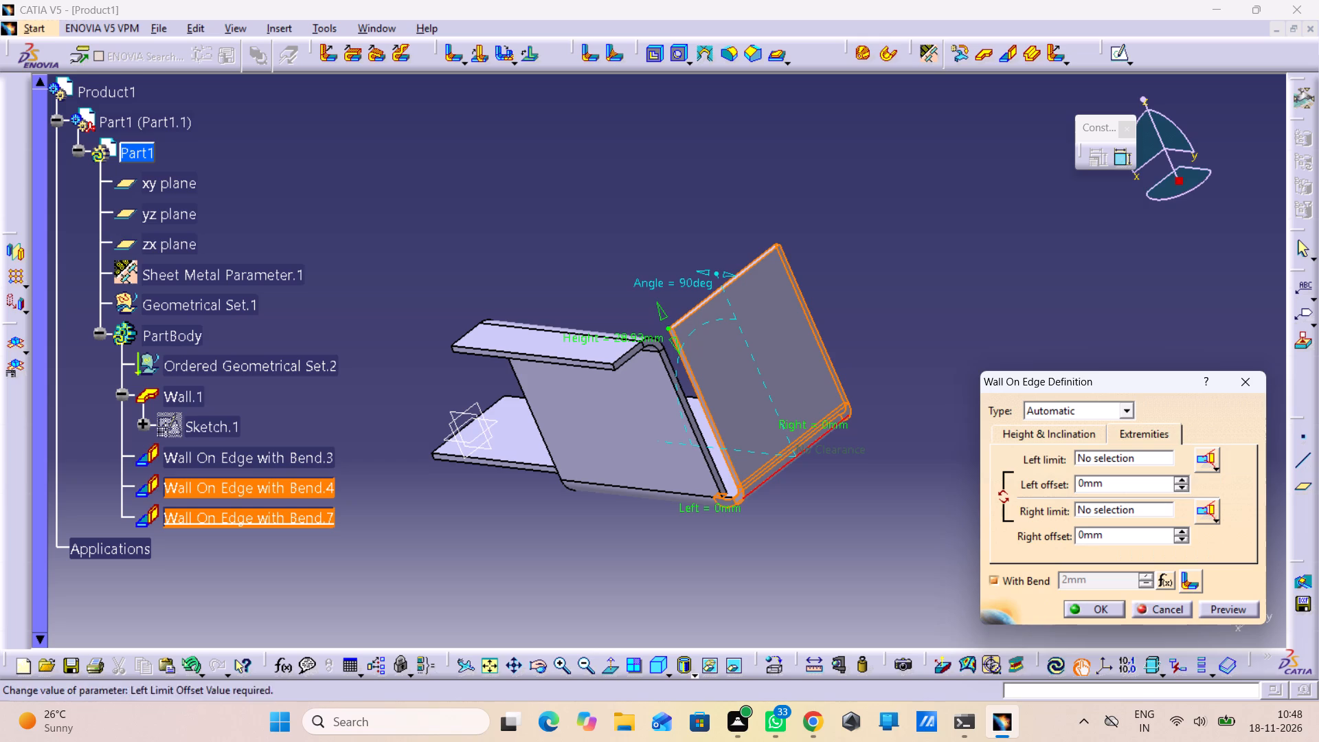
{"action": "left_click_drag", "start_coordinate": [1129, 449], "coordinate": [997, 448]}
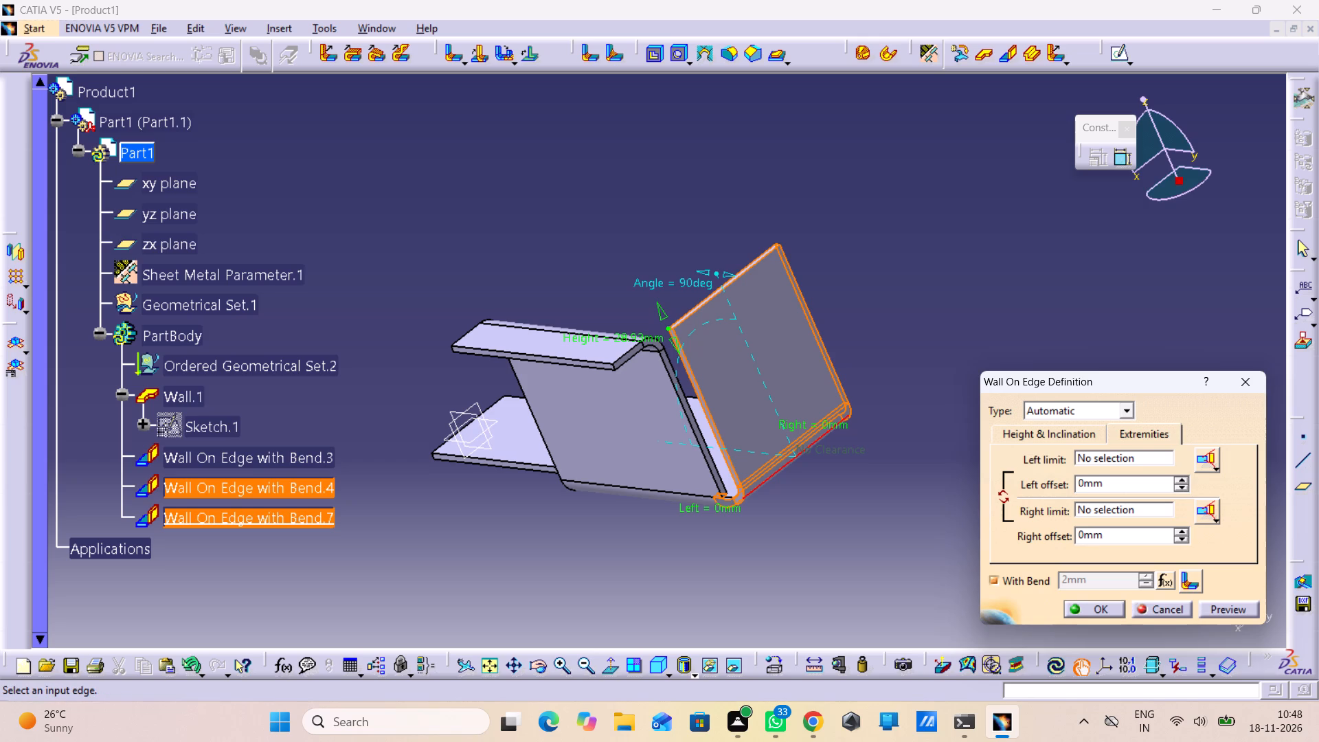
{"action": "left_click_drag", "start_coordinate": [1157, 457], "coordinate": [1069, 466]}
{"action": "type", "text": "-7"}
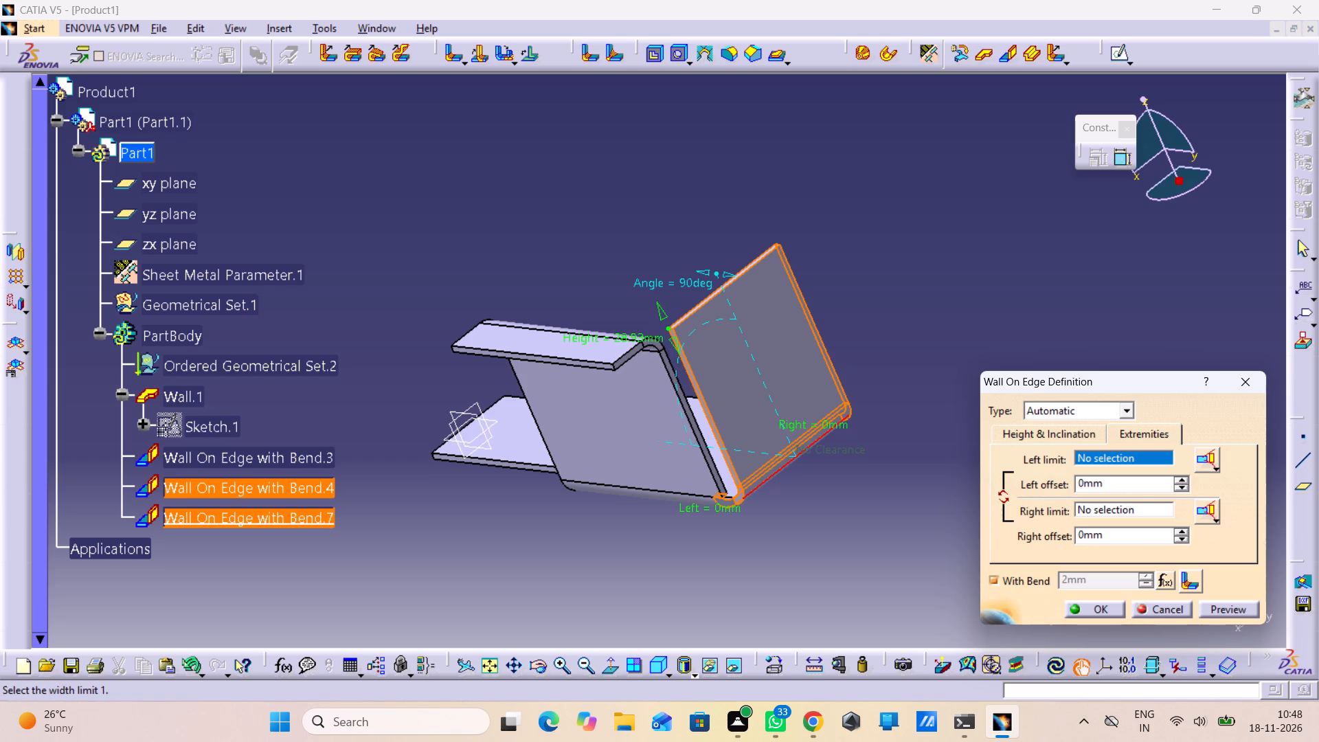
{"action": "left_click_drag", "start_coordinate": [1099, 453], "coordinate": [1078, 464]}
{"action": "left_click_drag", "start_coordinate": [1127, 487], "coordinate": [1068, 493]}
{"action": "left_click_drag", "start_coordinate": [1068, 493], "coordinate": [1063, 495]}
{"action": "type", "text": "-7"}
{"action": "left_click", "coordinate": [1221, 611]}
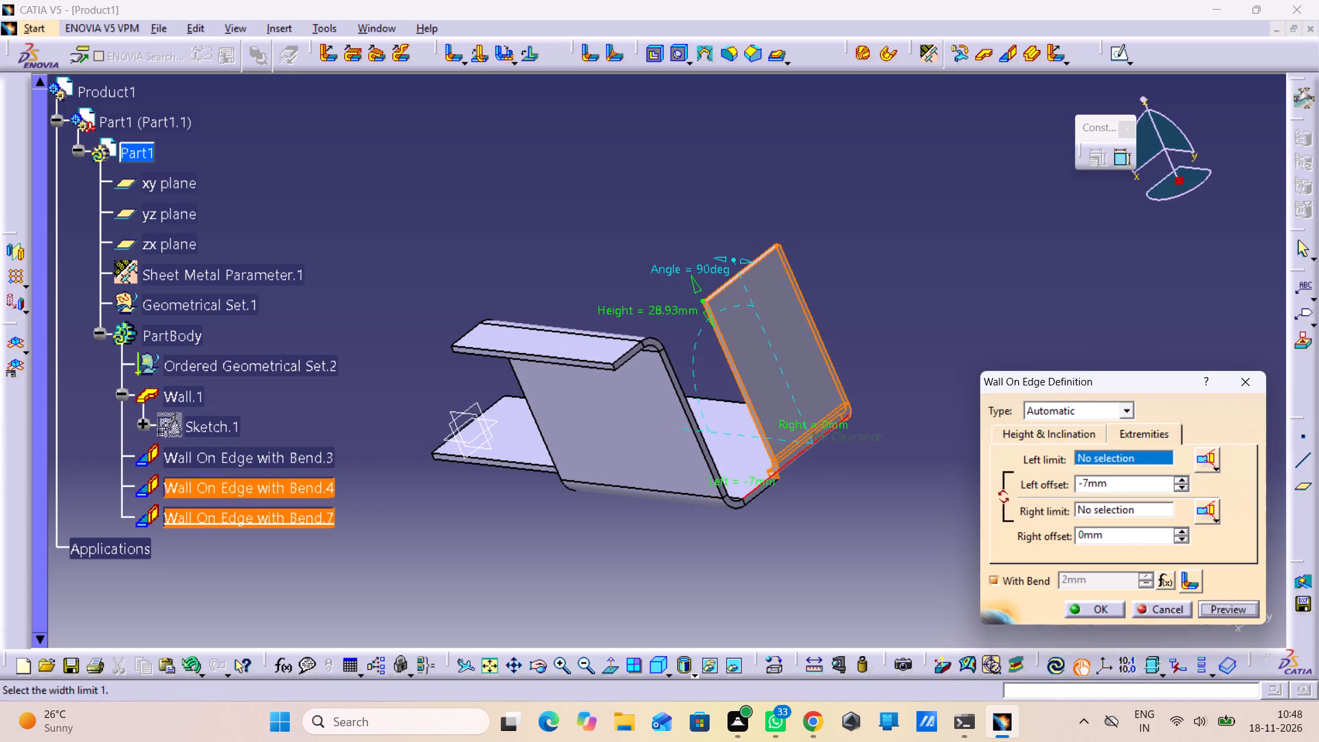
Set the wide-end wall's left offset to 5.96 mm and accept the wall.
{"action": "left_click_drag", "start_coordinate": [1107, 615], "coordinate": [1101, 625]}
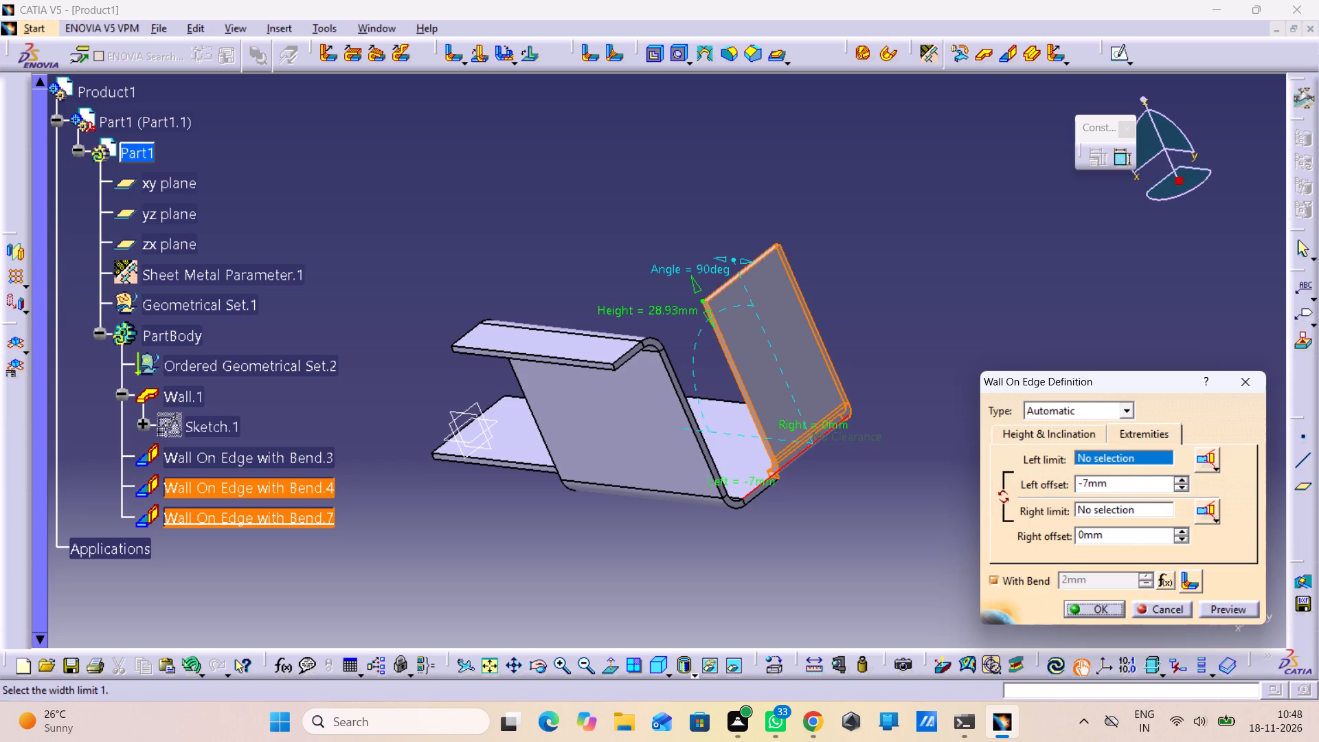
{"action": "left_click_drag", "start_coordinate": [1114, 483], "coordinate": [1081, 483]}
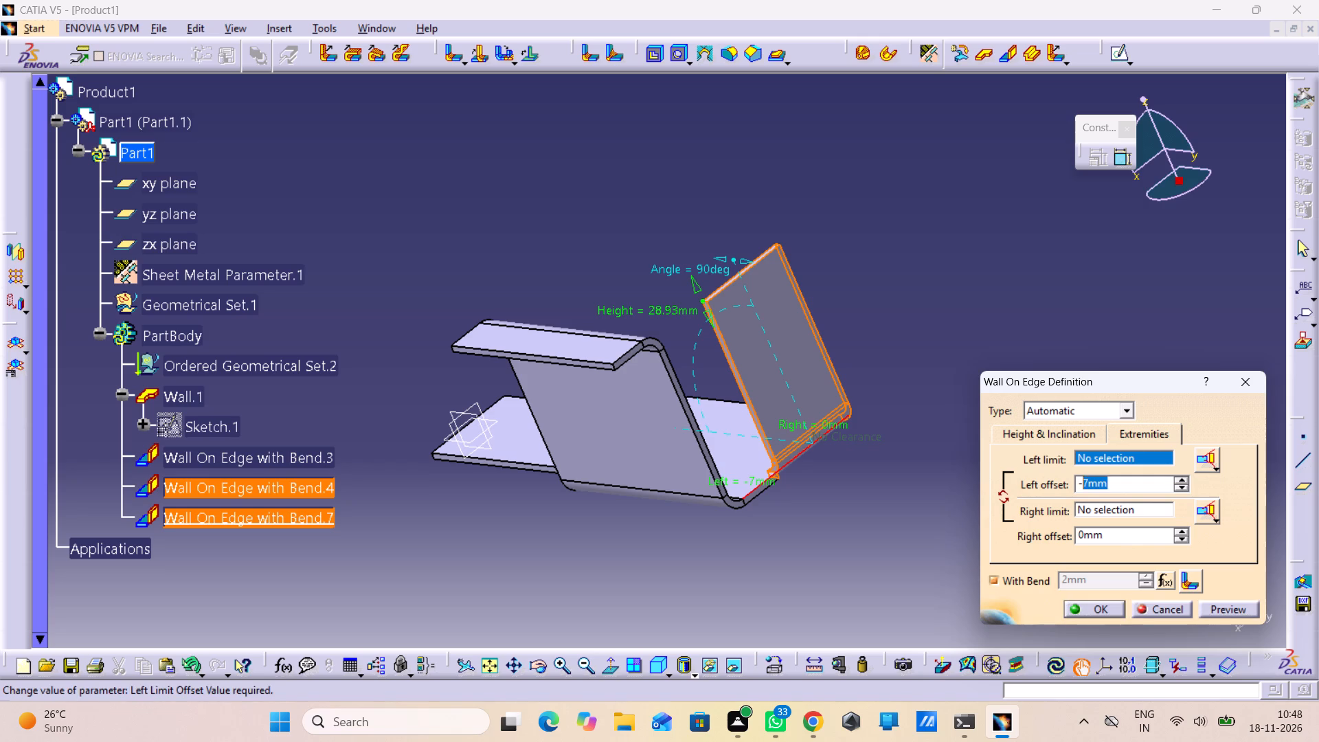
{"action": "left_click_drag", "start_coordinate": [1081, 483], "coordinate": [1049, 488]}
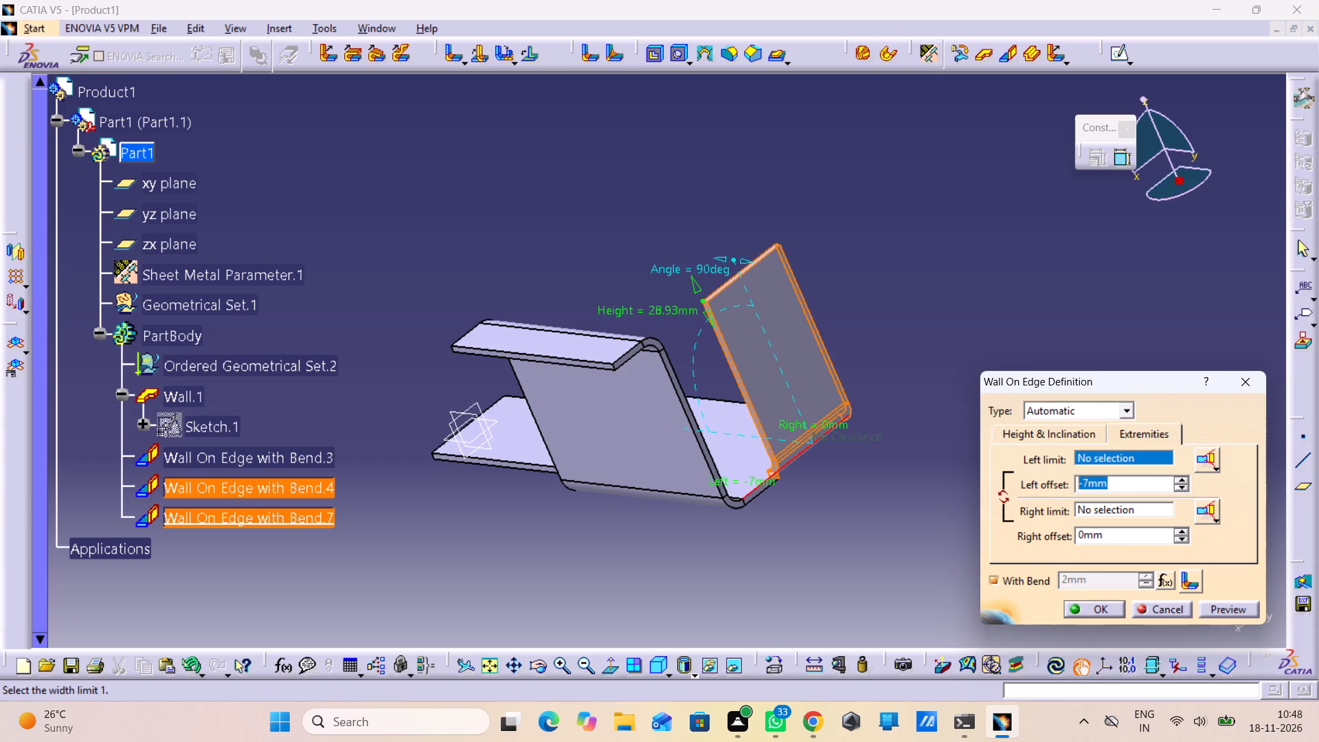
{"action": "type", "text": "5.96"}
{"action": "key", "text": "Return"}
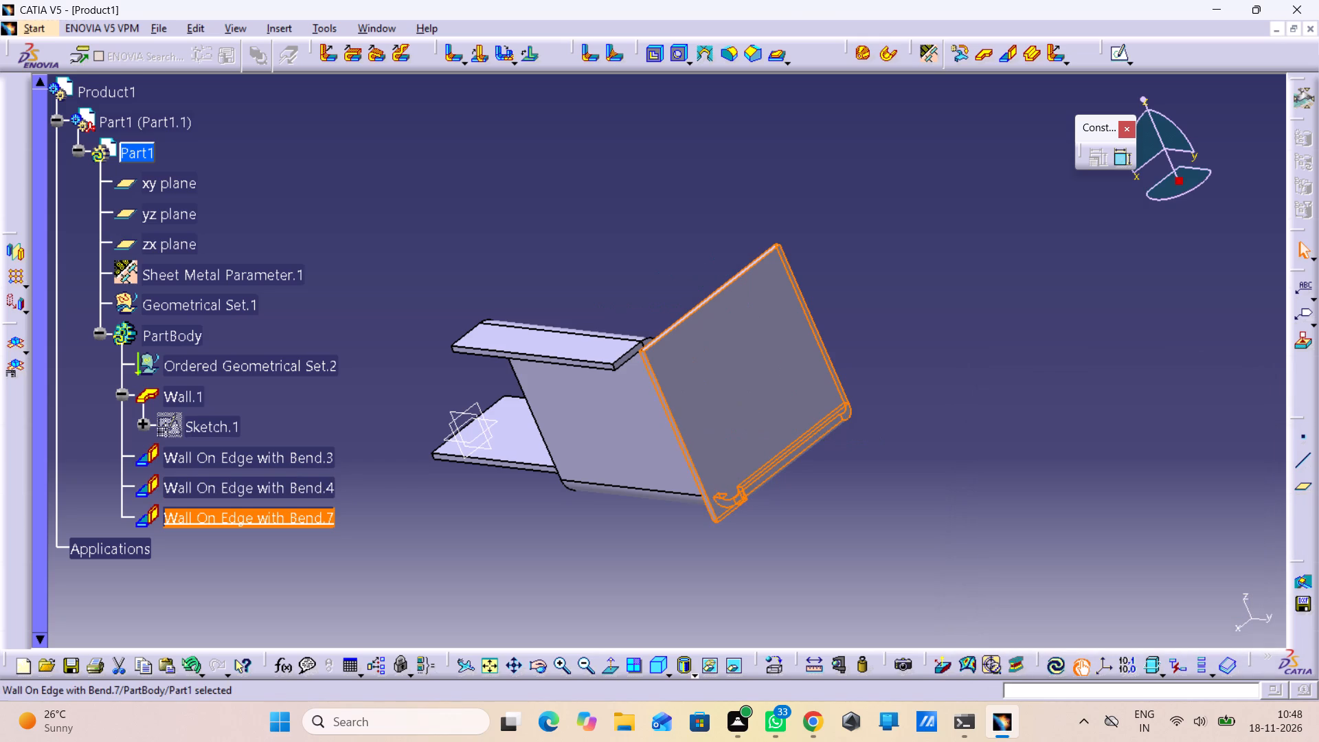
Reopen the wide-end wall's definition, set its left offset to -5.96 mm, preview it and accept.
{"action": "double_click", "coordinate": [743, 431]}
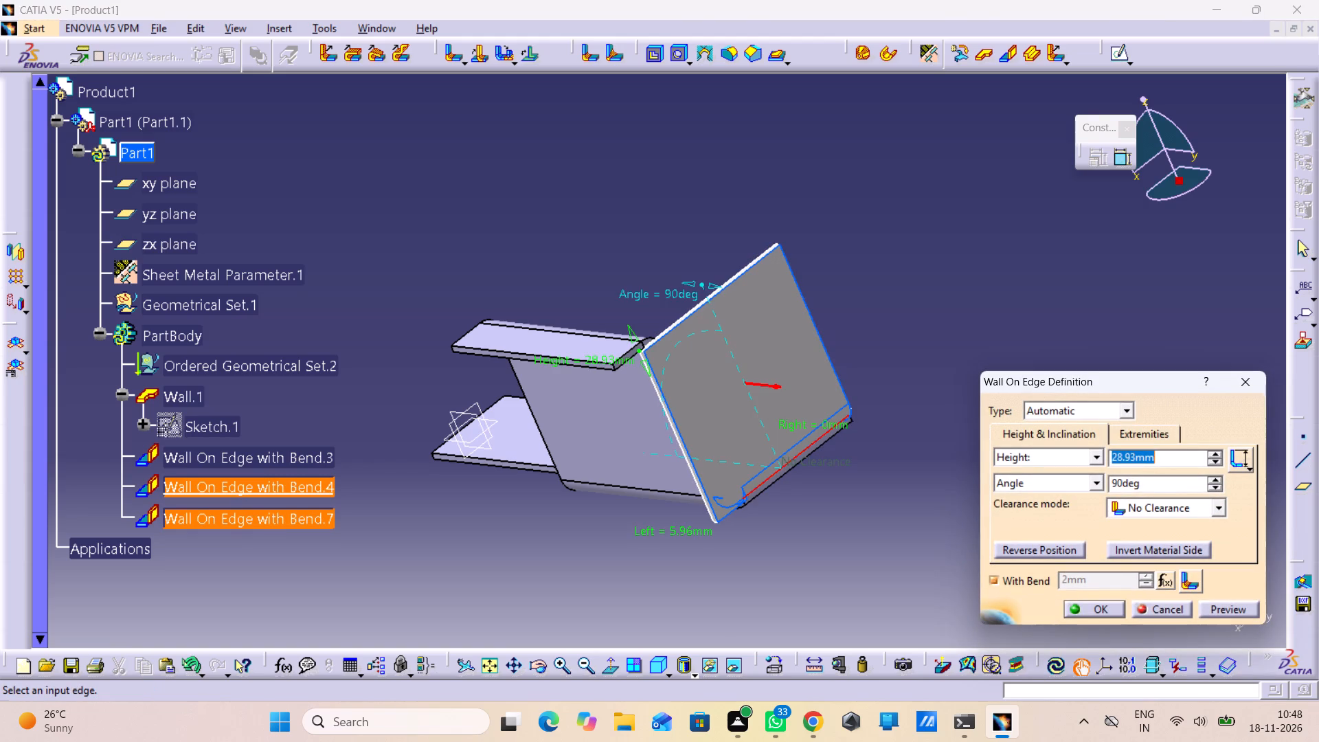
{"action": "left_click", "coordinate": [1128, 436]}
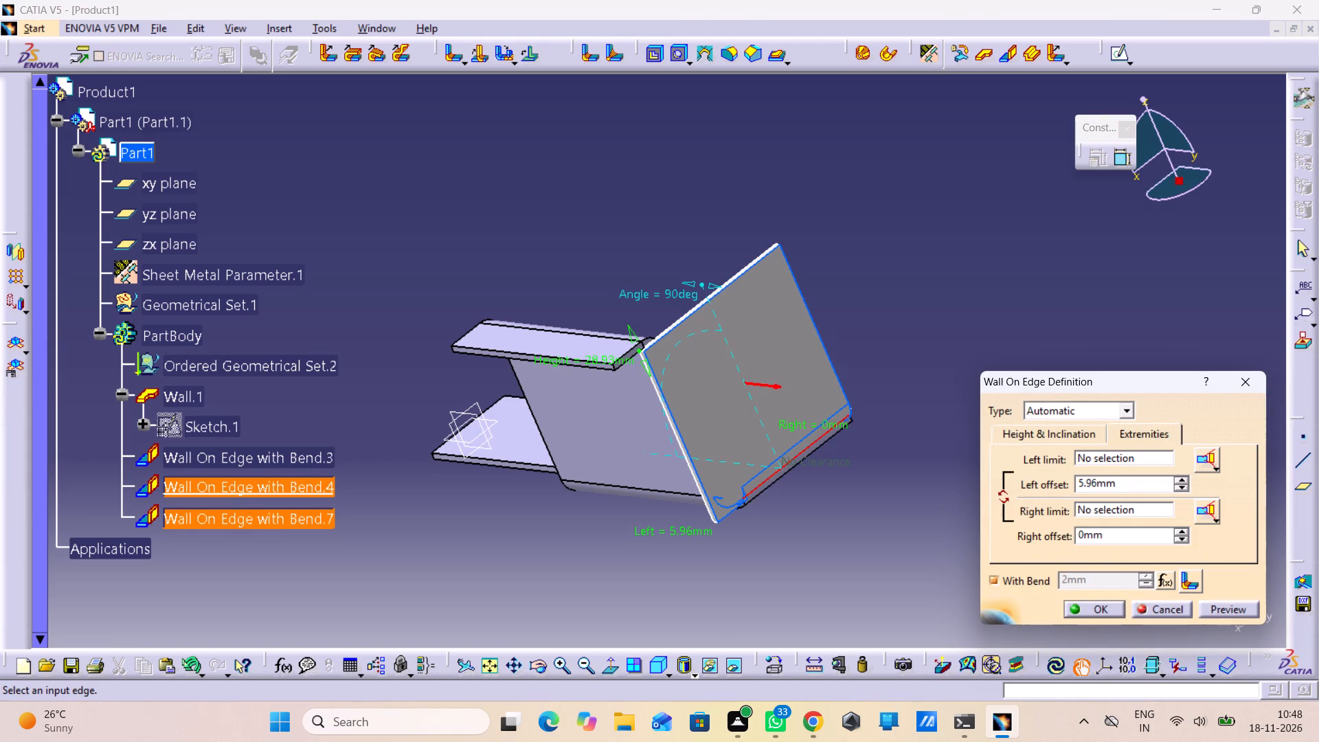
{"action": "left_click", "coordinate": [1078, 488]}
{"action": "key", "text": "minus"}
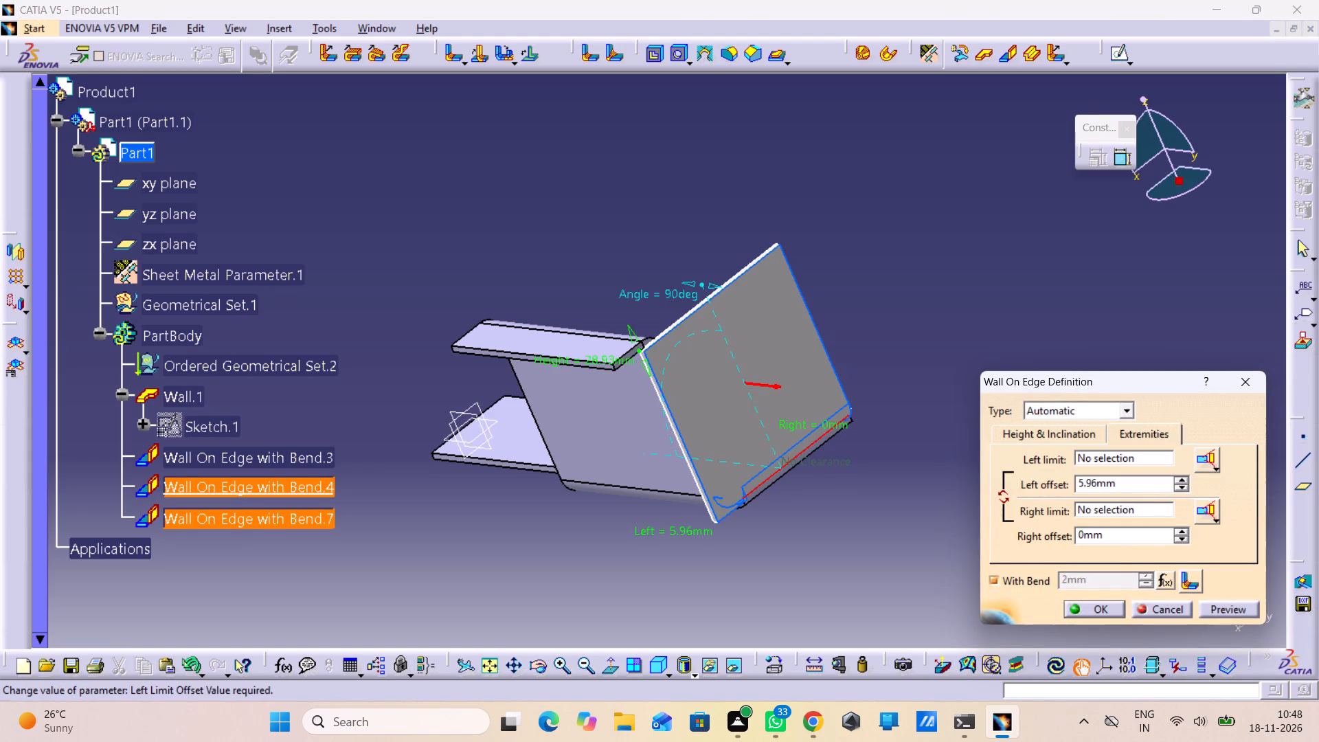
{"action": "left_click", "coordinate": [1241, 609]}
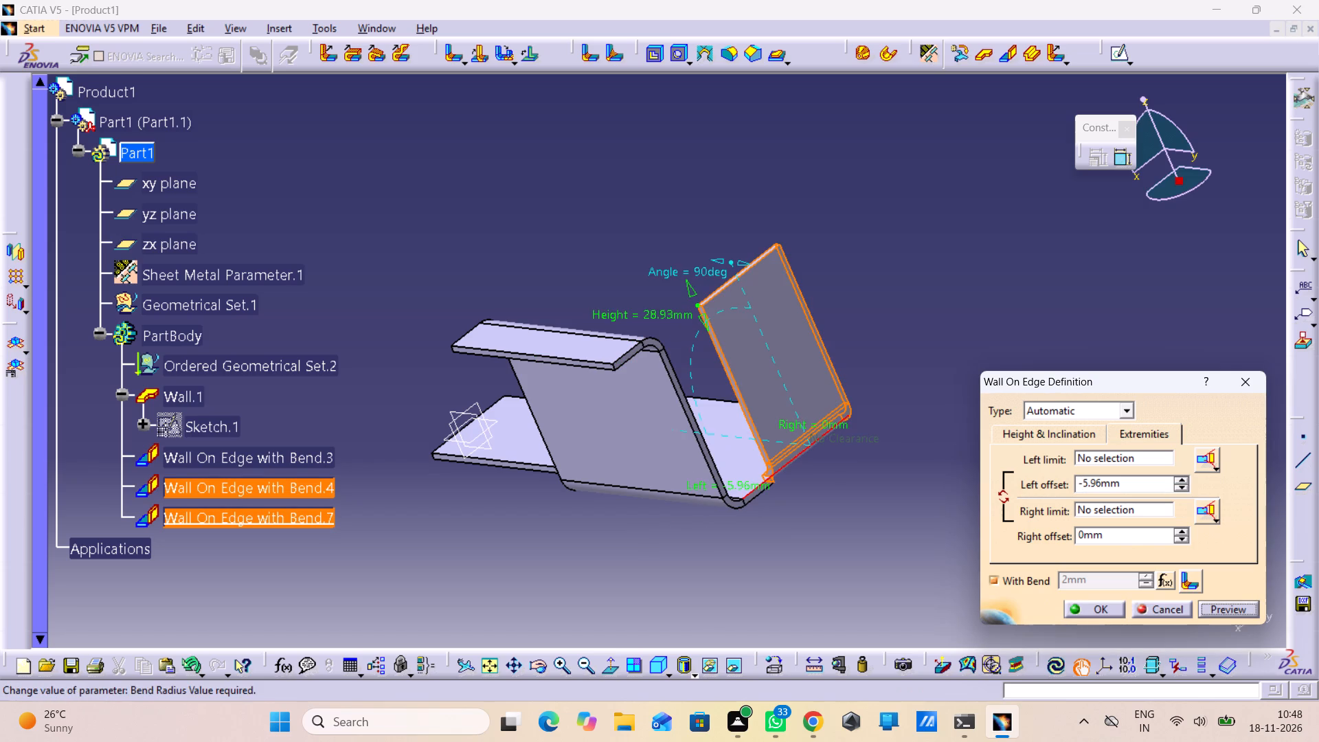
{"action": "left_click", "coordinate": [1098, 614]}
{"action": "left_click", "coordinate": [955, 620]}
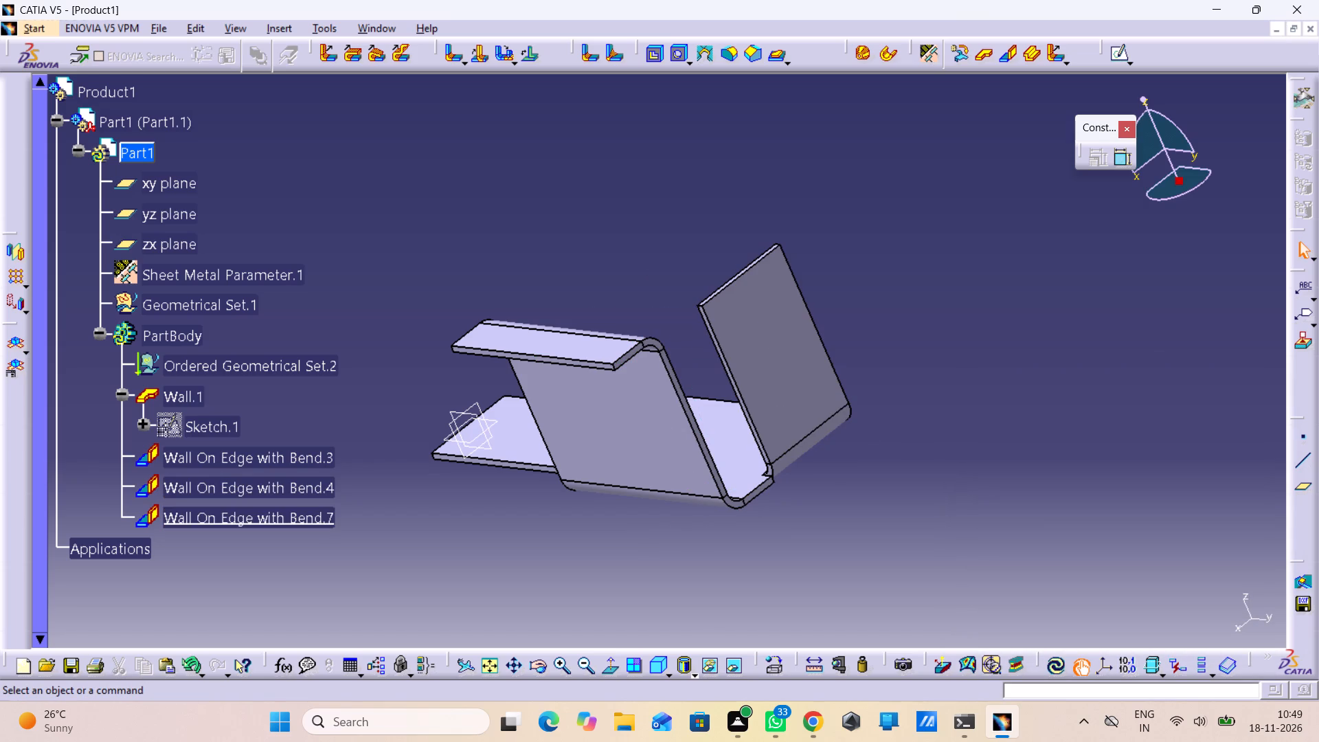
Examine the part from above and from the sides to check the shortened wide-end wall and its gap to the side wall.
{"action": "middle_click_drag", "start_coordinate": [743, 528], "coordinate": [936, 603]}
{"action": "right_click_drag", "start_coordinate": [743, 528], "coordinate": [953, 601]}
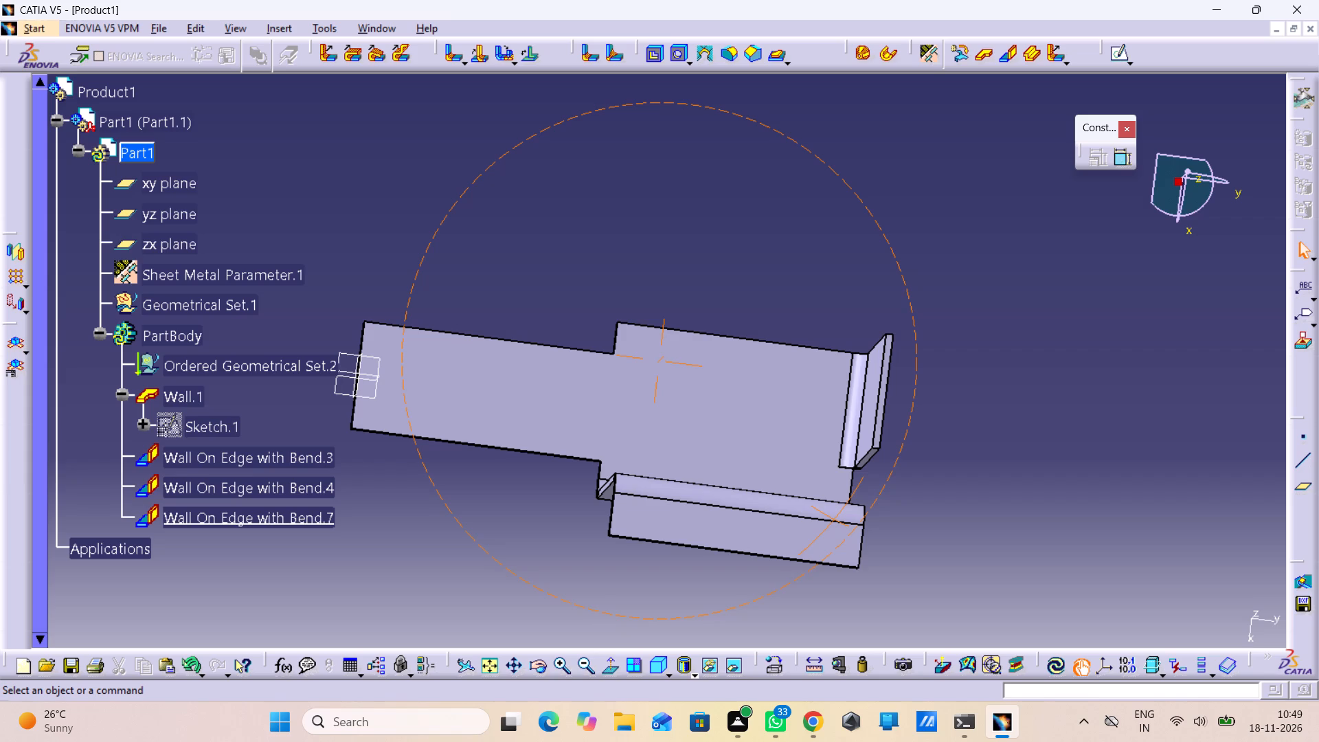
{"action": "middle_click_drag", "start_coordinate": [684, 609], "coordinate": [679, 408]}
{"action": "right_click_drag", "start_coordinate": [681, 609], "coordinate": [670, 427]}
{"action": "scroll", "coordinate": [690, 398], "scroll_direction": "up", "scroll_amount": 1}
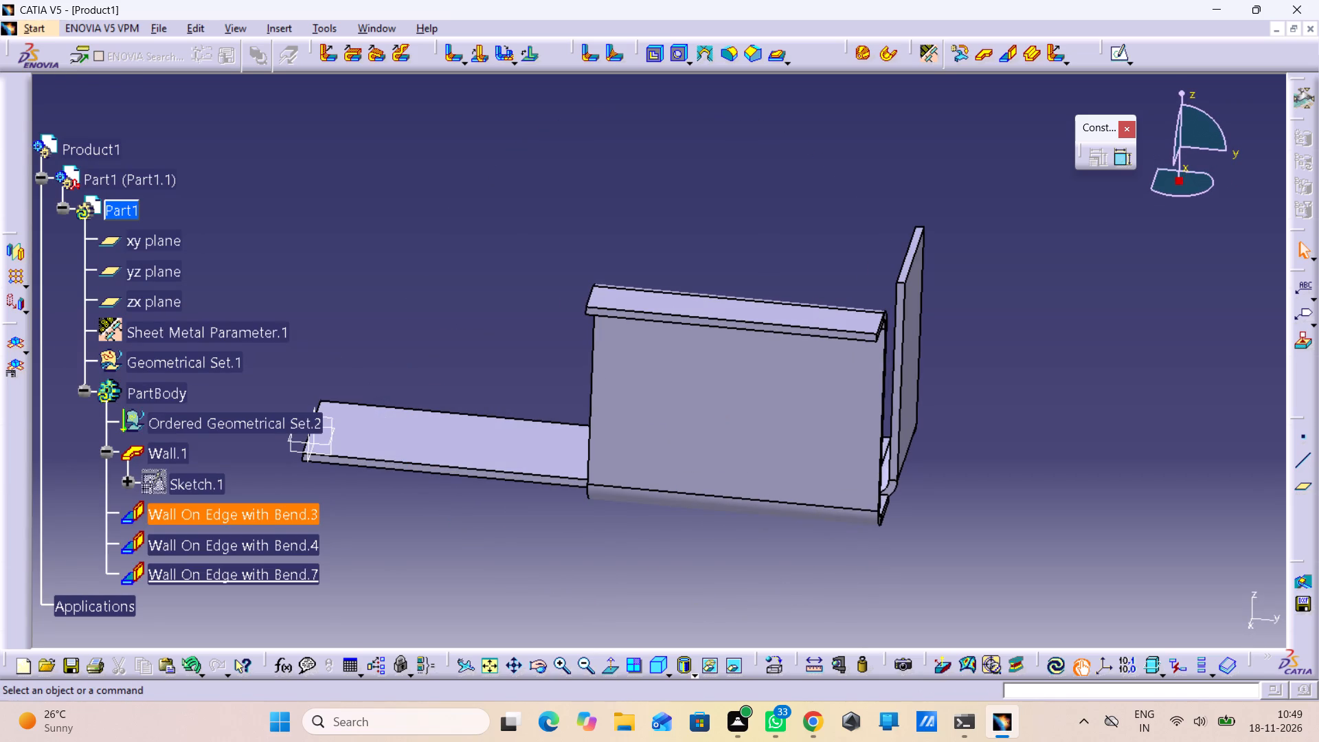
{"action": "middle_click_drag", "start_coordinate": [1147, 544], "coordinate": [947, 547]}
{"action": "right_click_drag", "start_coordinate": [1147, 544], "coordinate": [947, 547]}
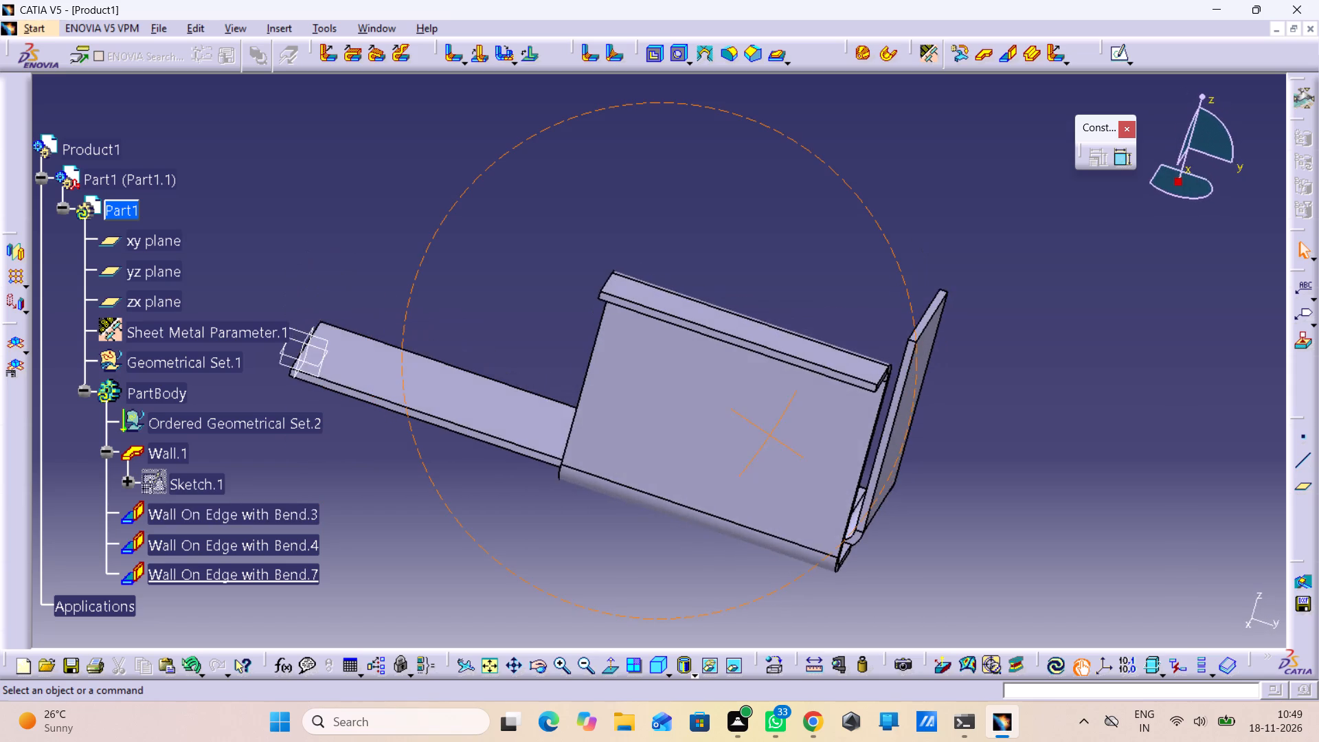
{"action": "middle_click_drag", "start_coordinate": [947, 547], "coordinate": [820, 462]}
{"action": "right_click_drag", "start_coordinate": [947, 547], "coordinate": [820, 462]}
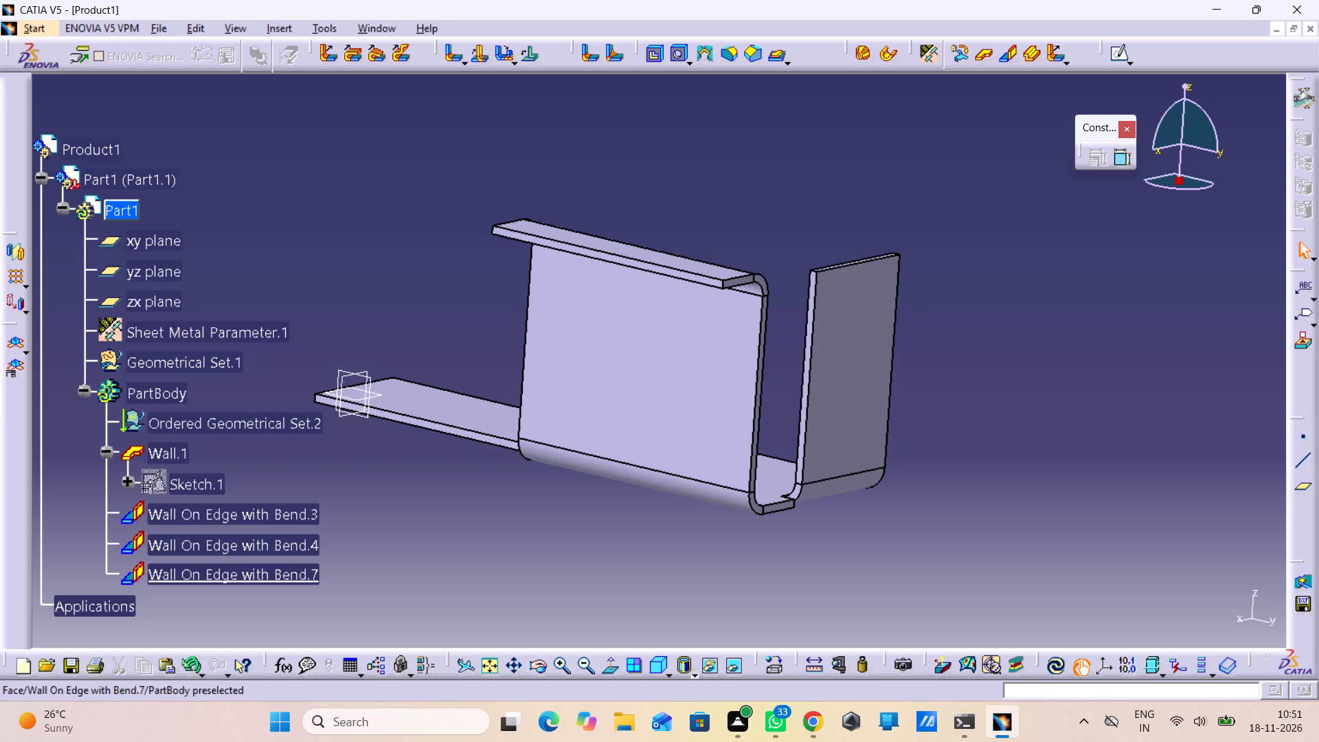
Add an outward wall with bend on the wide-end wall's top edge, with a height of 8.96 mm at 90°, preview it and accept.
{"action": "middle_click_drag", "start_coordinate": [953, 331], "coordinate": [951, 346]}
{"action": "right_click_drag", "start_coordinate": [960, 335], "coordinate": [951, 346]}
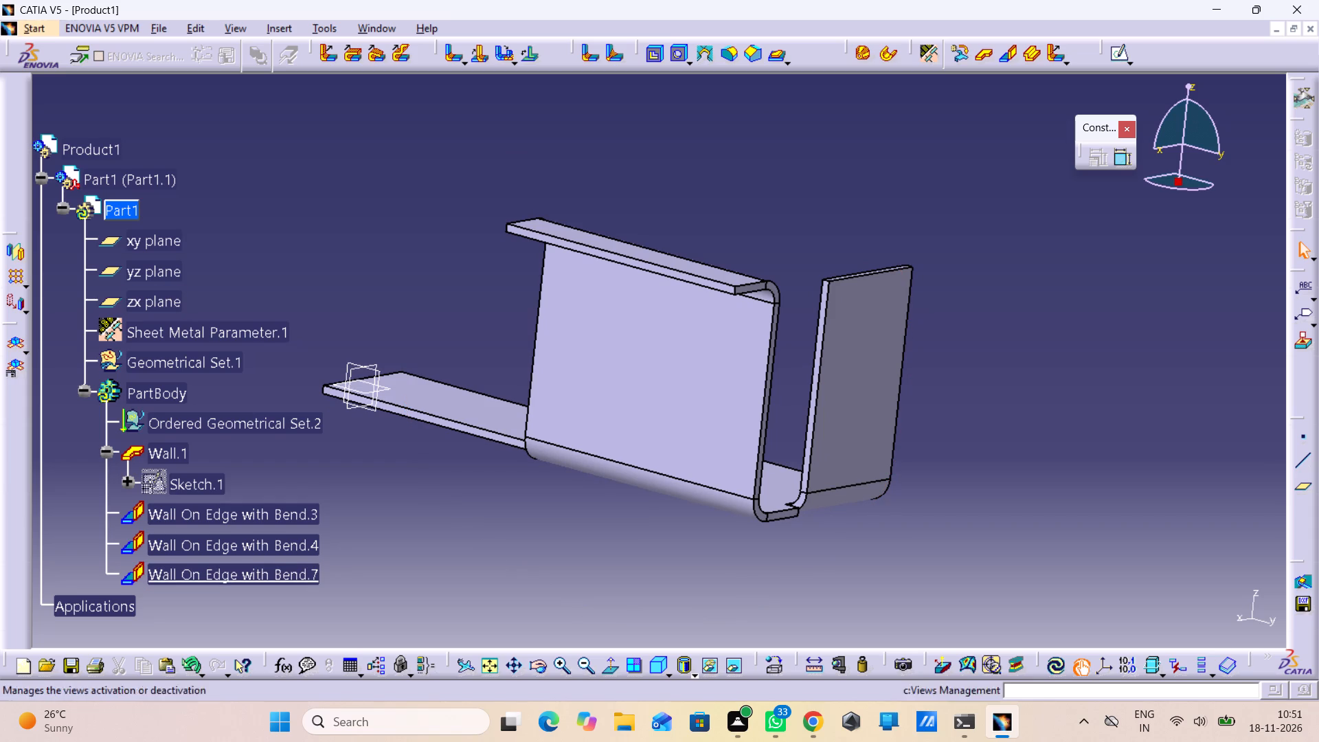
{"action": "left_click", "coordinate": [1013, 54]}
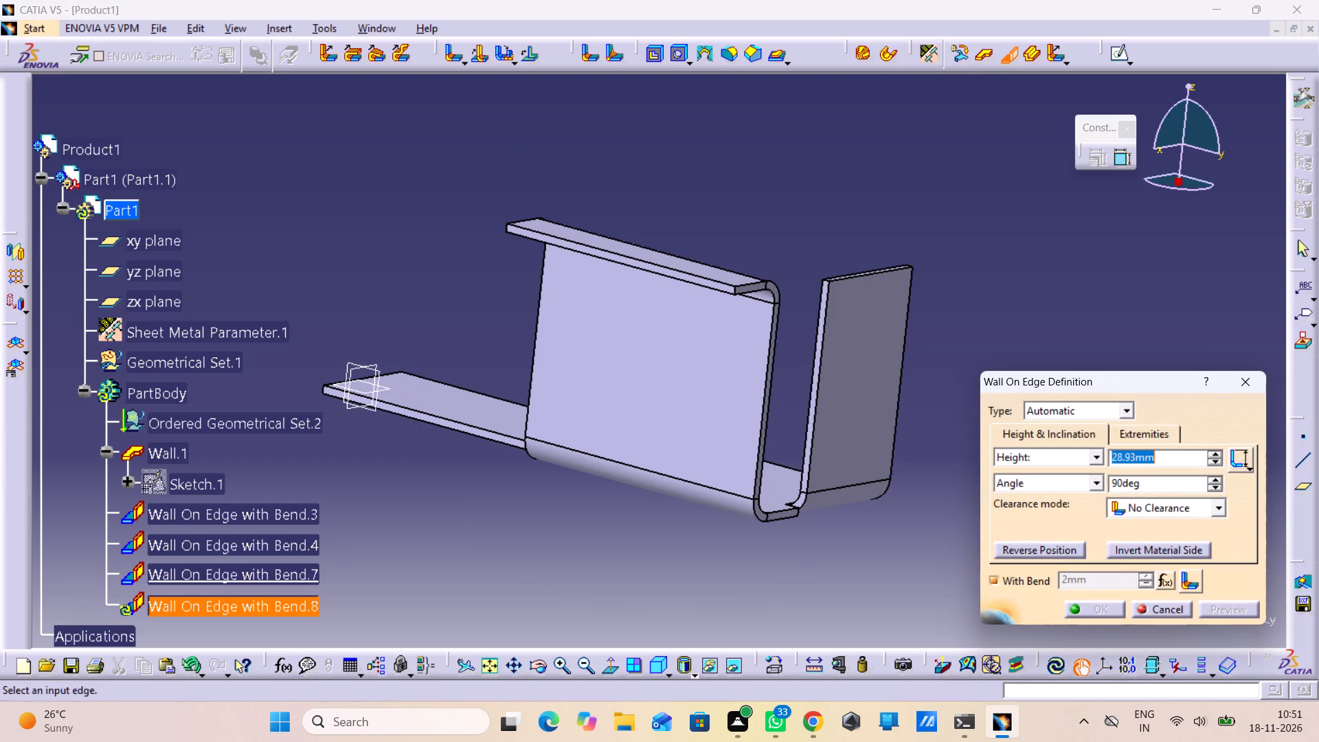
{"action": "left_click", "coordinate": [890, 273]}
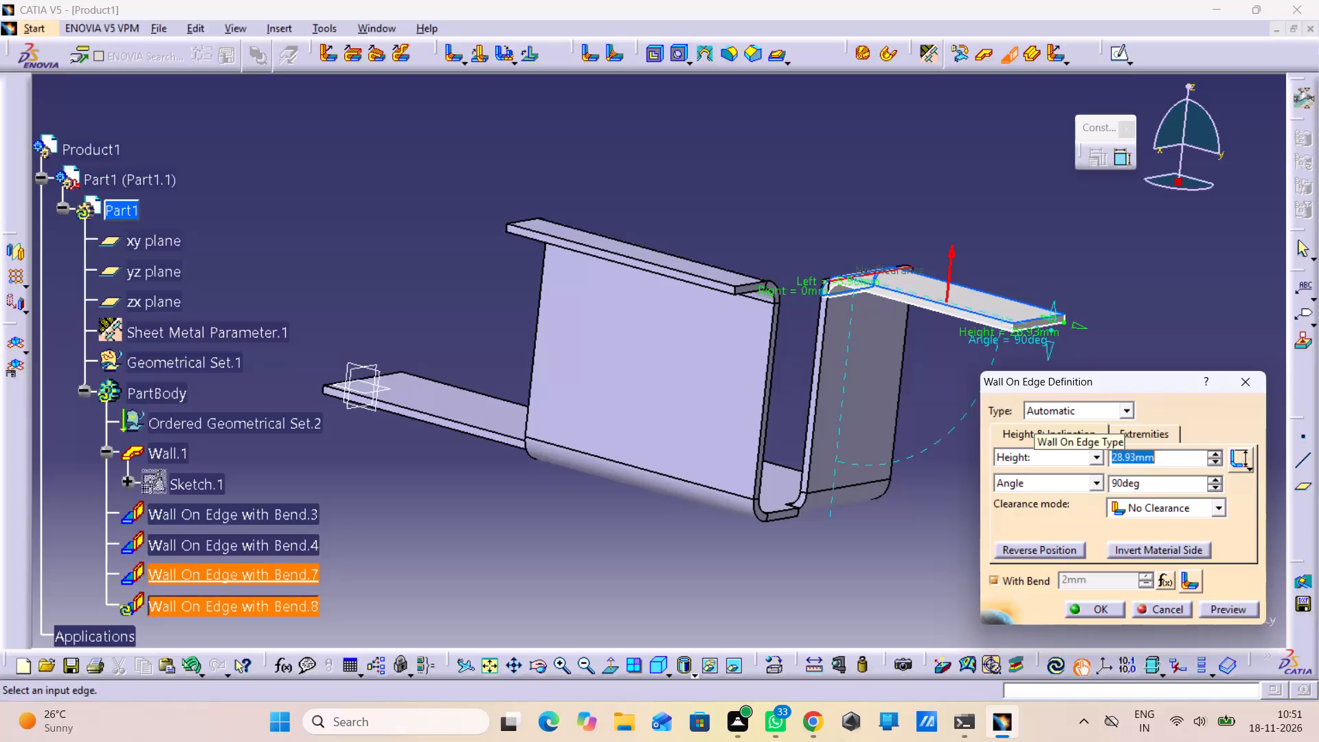
{"action": "type", "text": "8."}
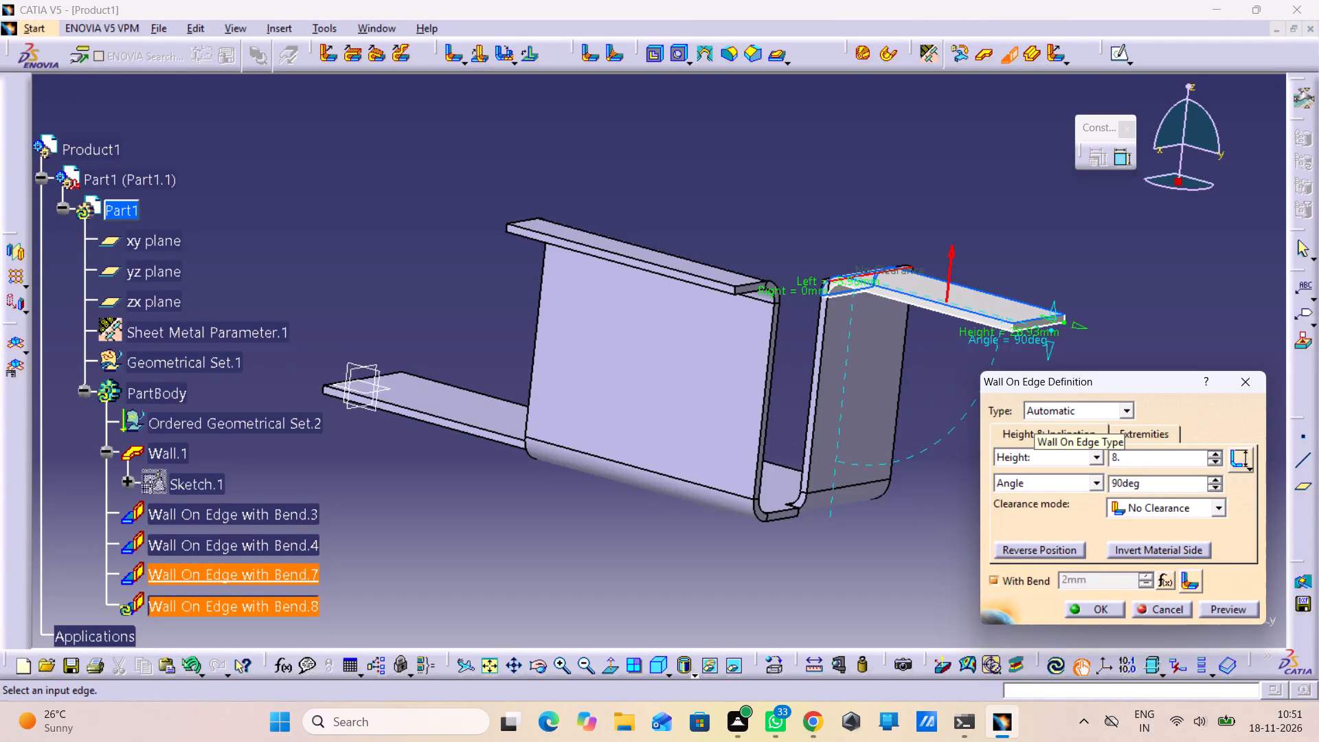
{"action": "key", "text": "9"}
{"action": "key", "text": "6"}
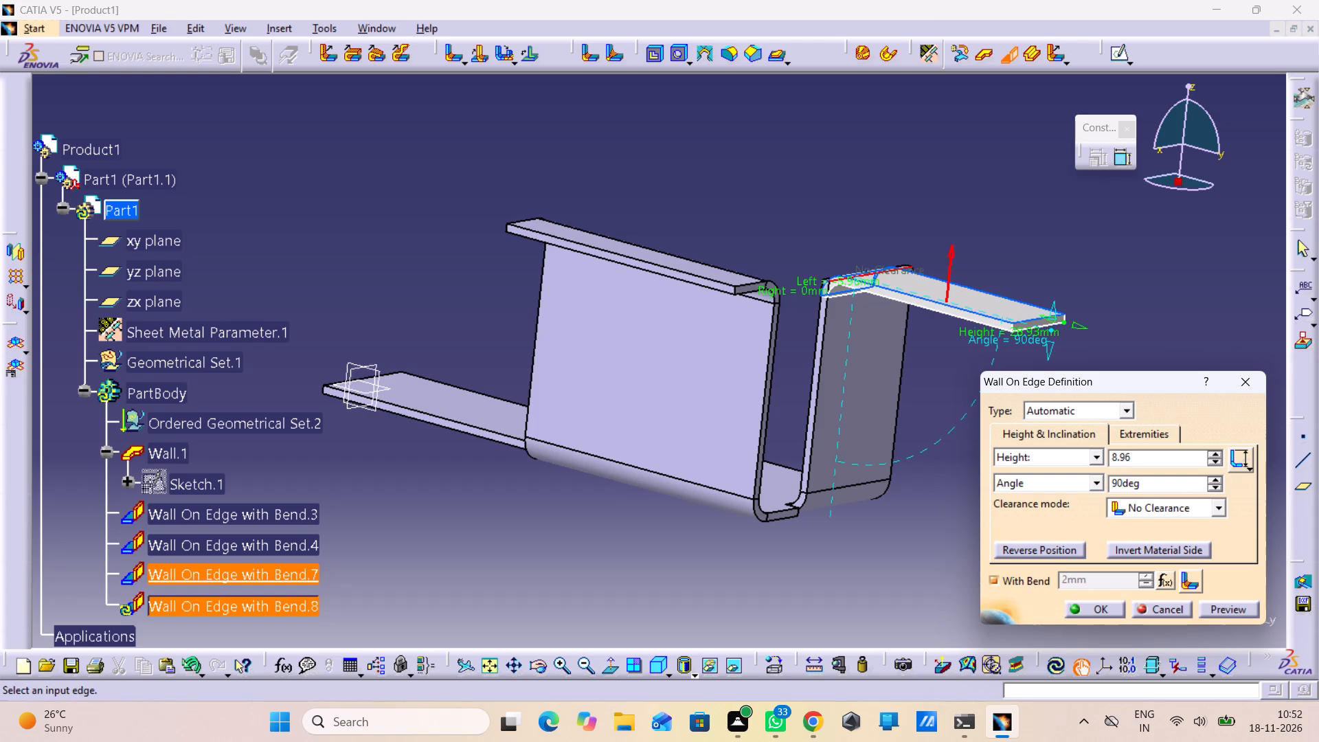
{"action": "left_click", "coordinate": [1243, 614]}
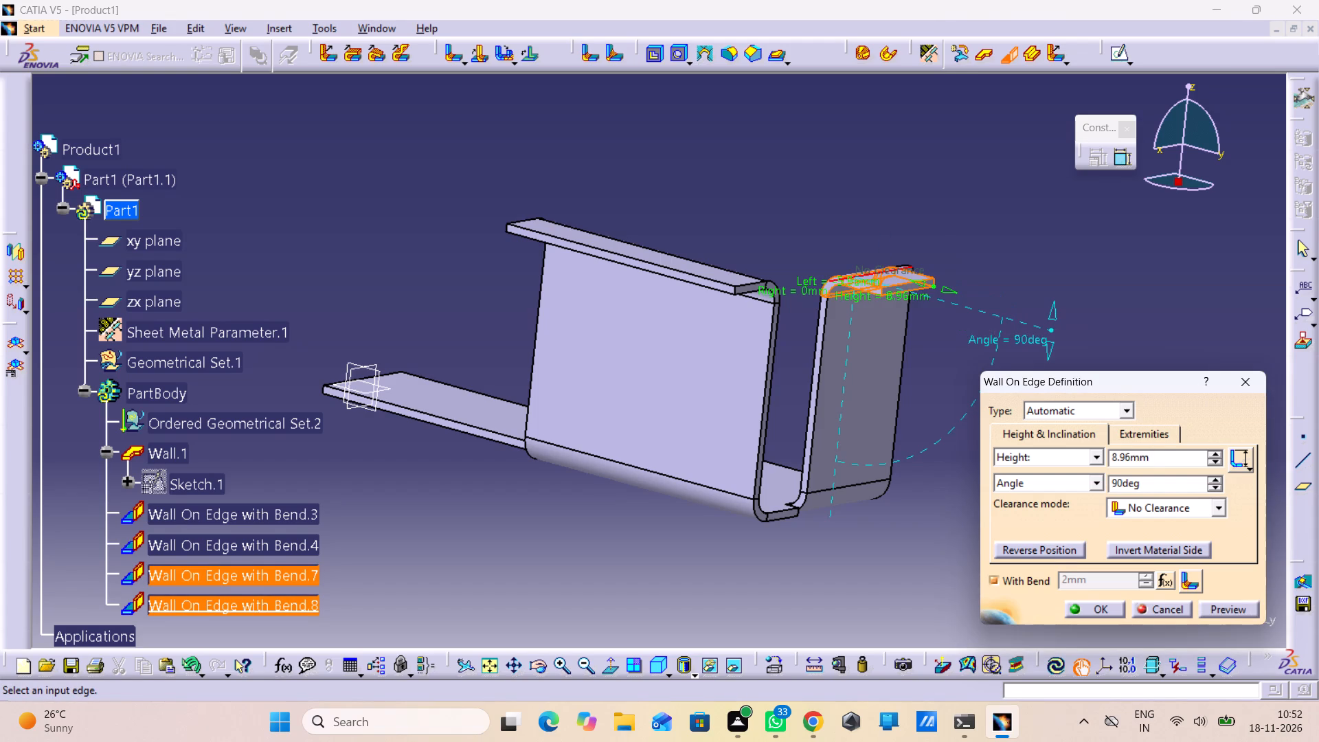
{"action": "left_click", "coordinate": [1068, 605]}
{"action": "left_click", "coordinate": [894, 542]}
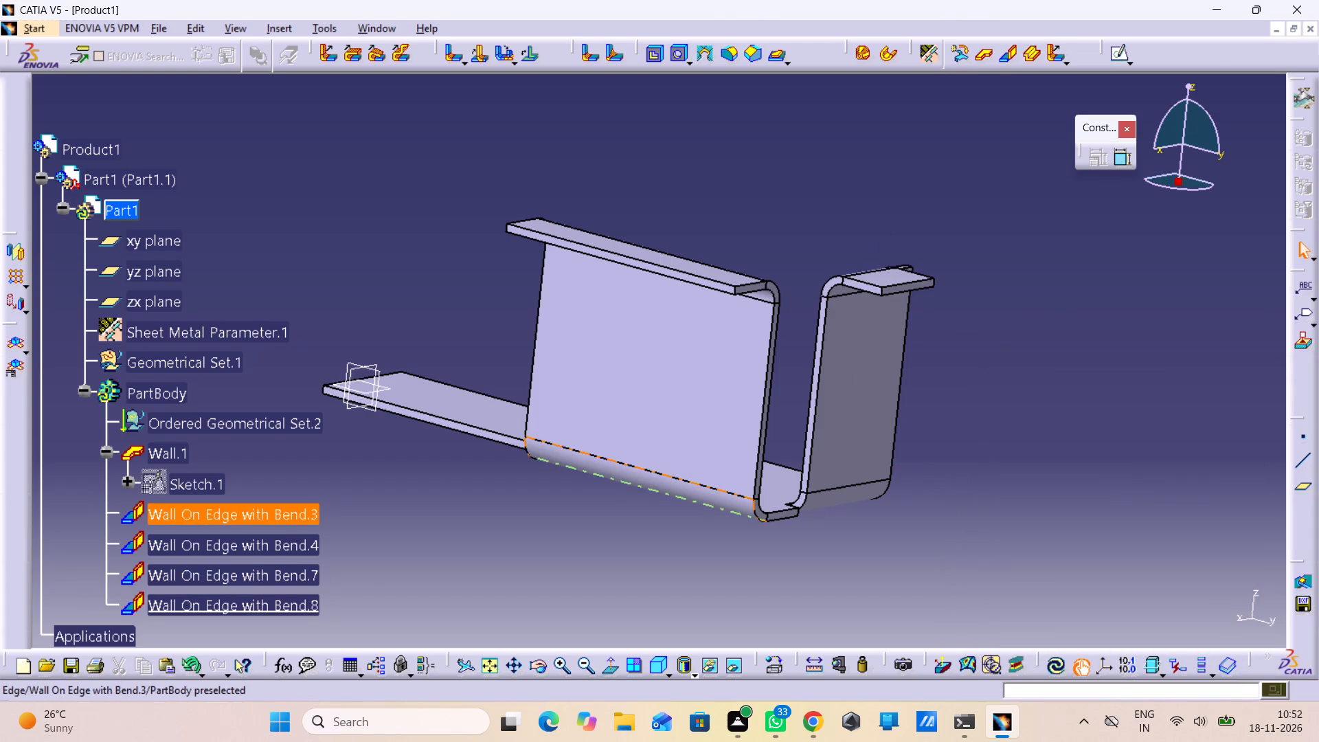
Reopen the wide-end wall's top flange definition, set its left offset to 0 mm, preview it and accept.
{"action": "middle_click_drag", "start_coordinate": [680, 447], "coordinate": [865, 562]}
{"action": "right_click_drag", "start_coordinate": [680, 447], "coordinate": [865, 562]}
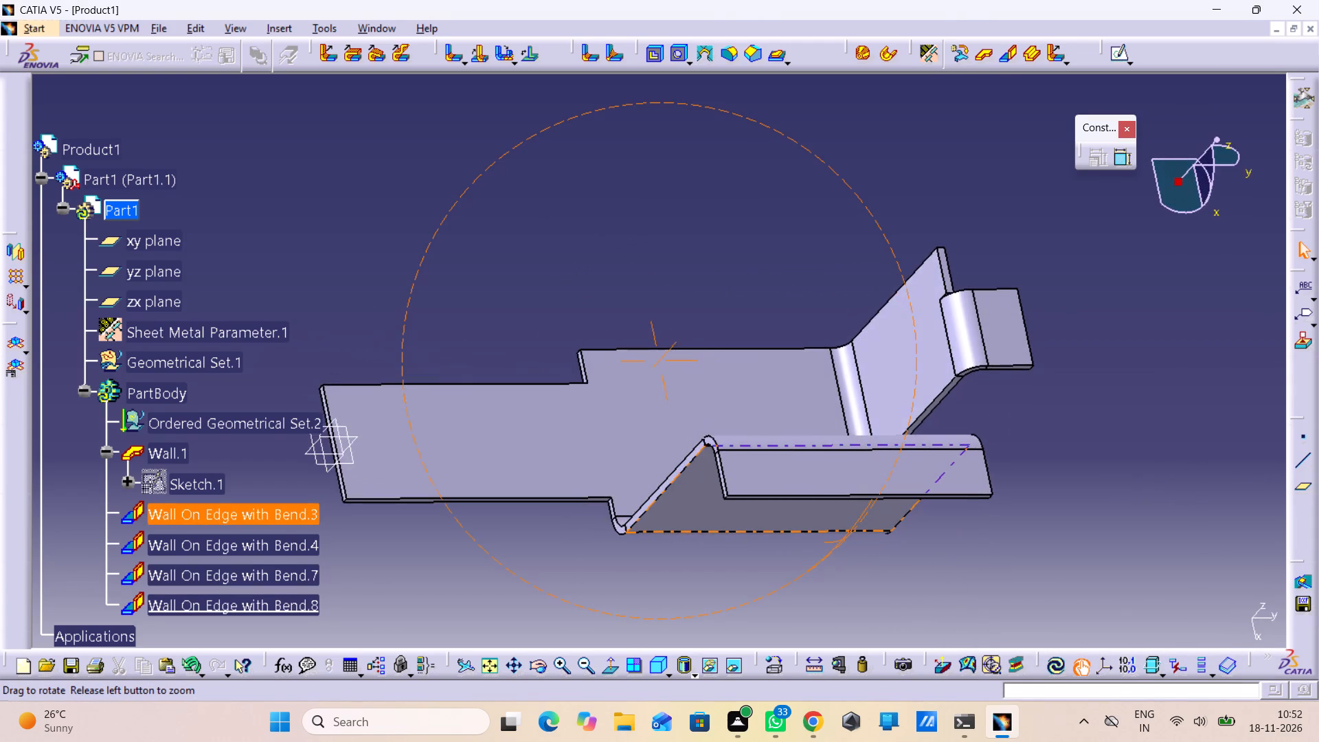
{"action": "middle_click_drag", "start_coordinate": [865, 562], "coordinate": [576, 424]}
{"action": "right_click_drag", "start_coordinate": [865, 562], "coordinate": [498, 402]}
{"action": "middle_click_drag", "start_coordinate": [563, 423], "coordinate": [541, 423]}
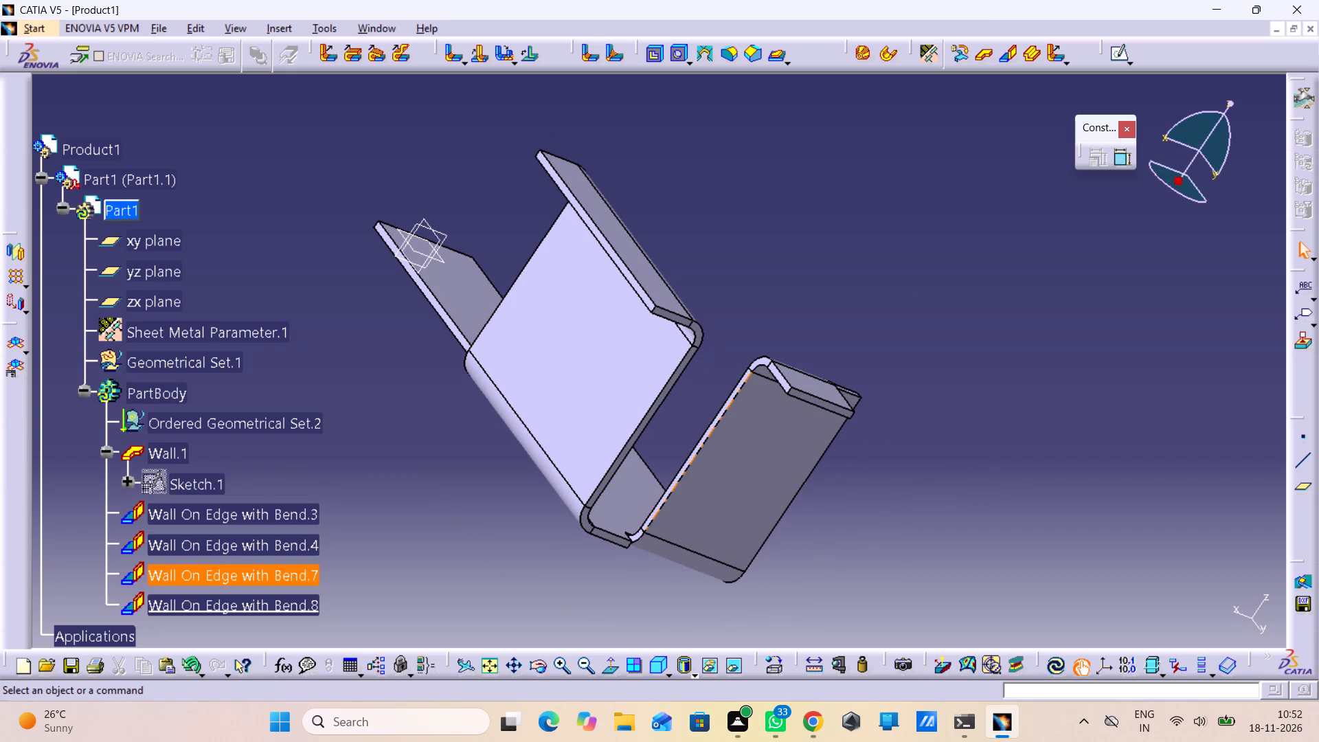
{"action": "double_click", "coordinate": [811, 384]}
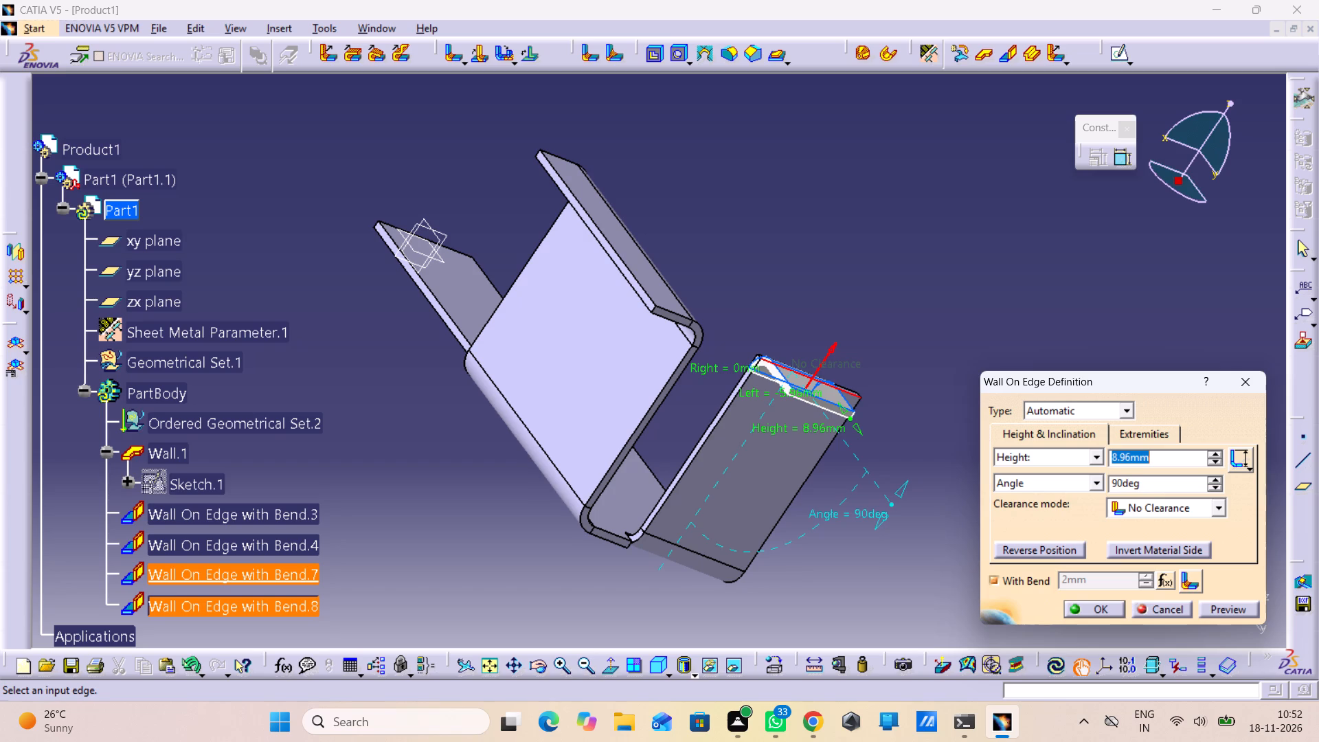
{"action": "left_click", "coordinate": [1145, 437]}
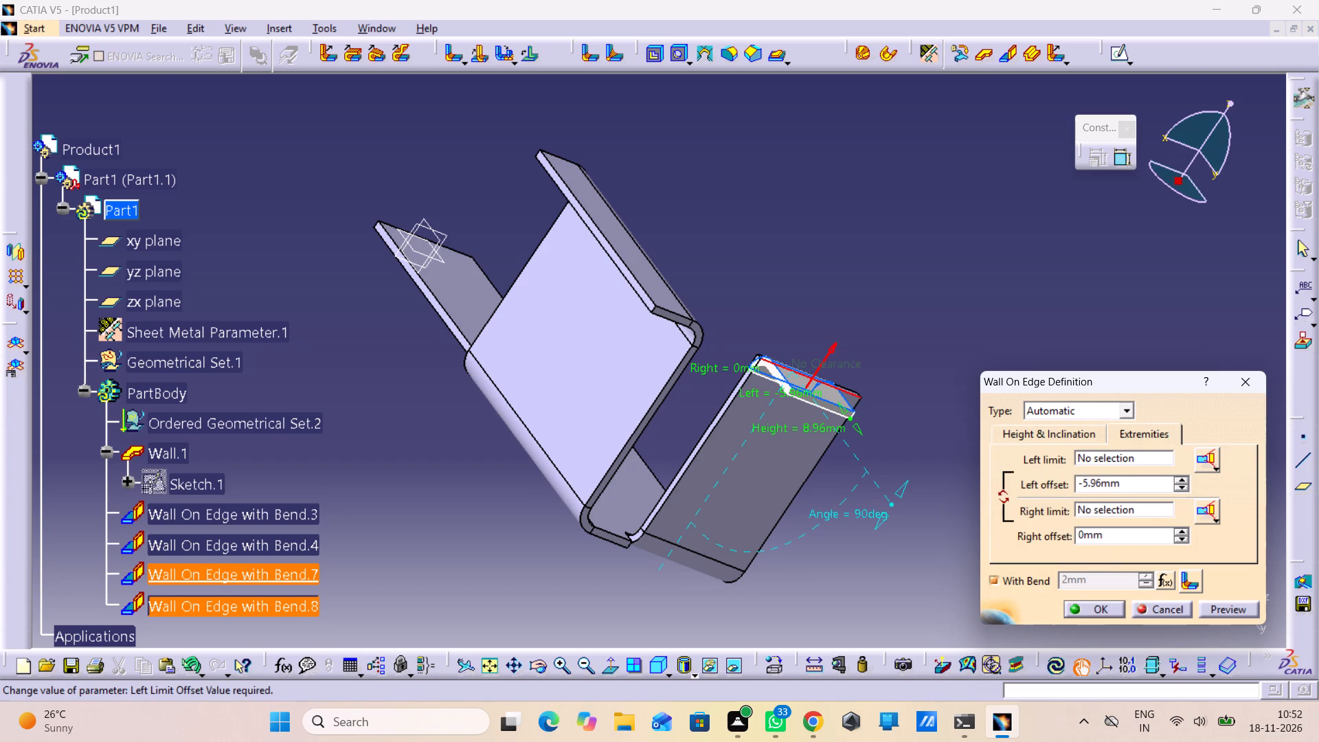
{"action": "left_click_drag", "start_coordinate": [1140, 490], "coordinate": [936, 511]}
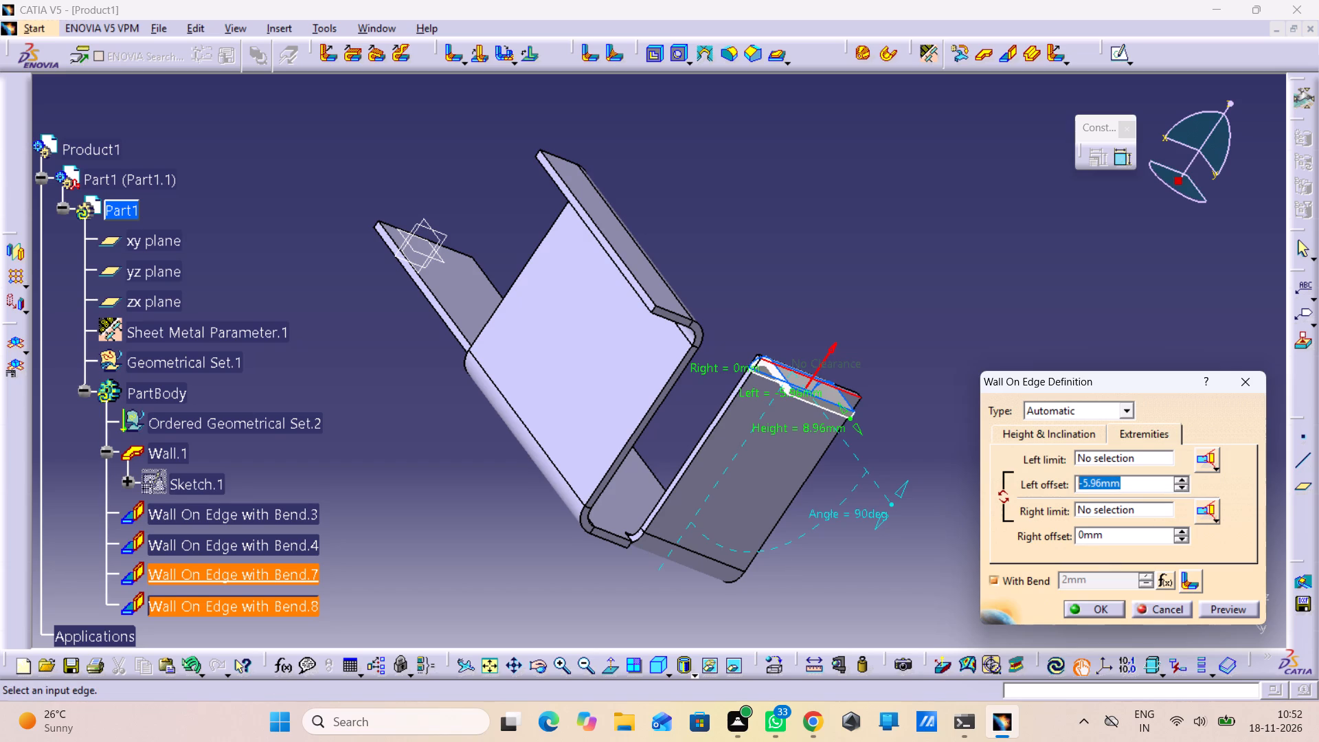
{"action": "key", "text": "0"}
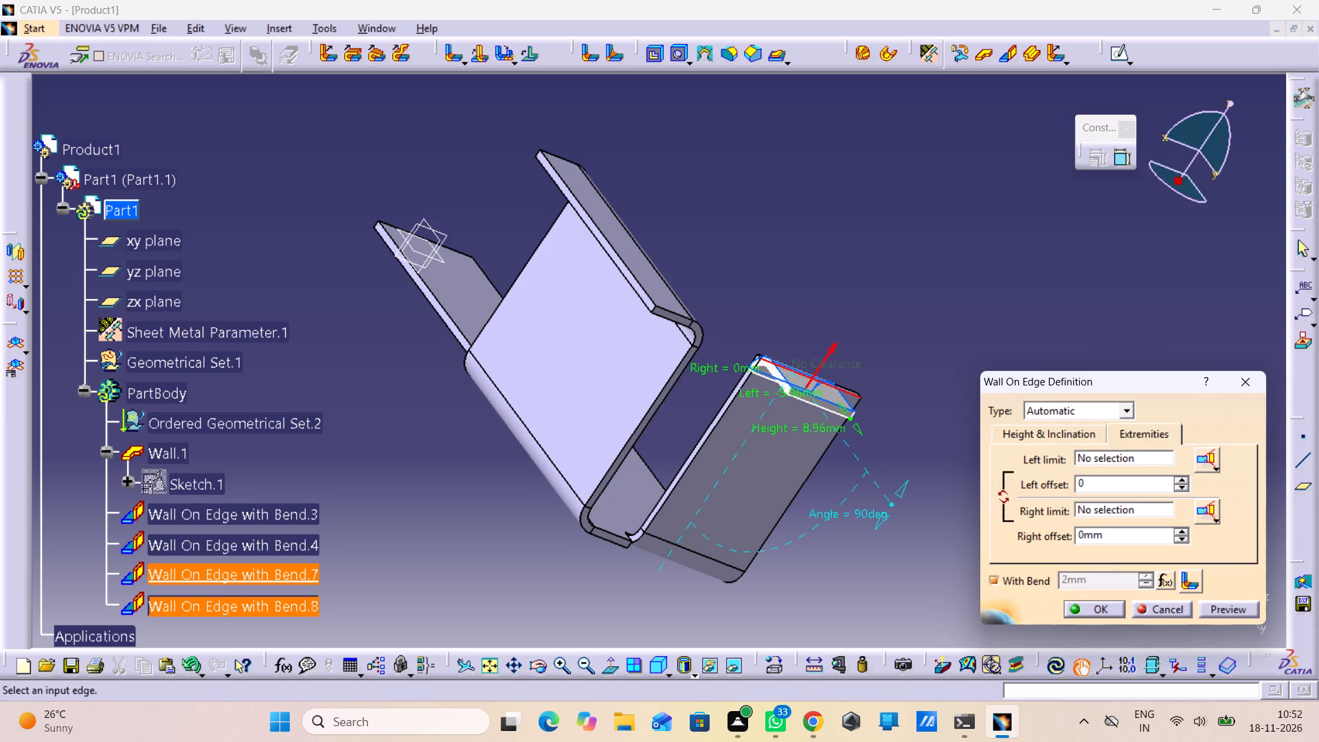
{"action": "left_click", "coordinate": [1237, 613]}
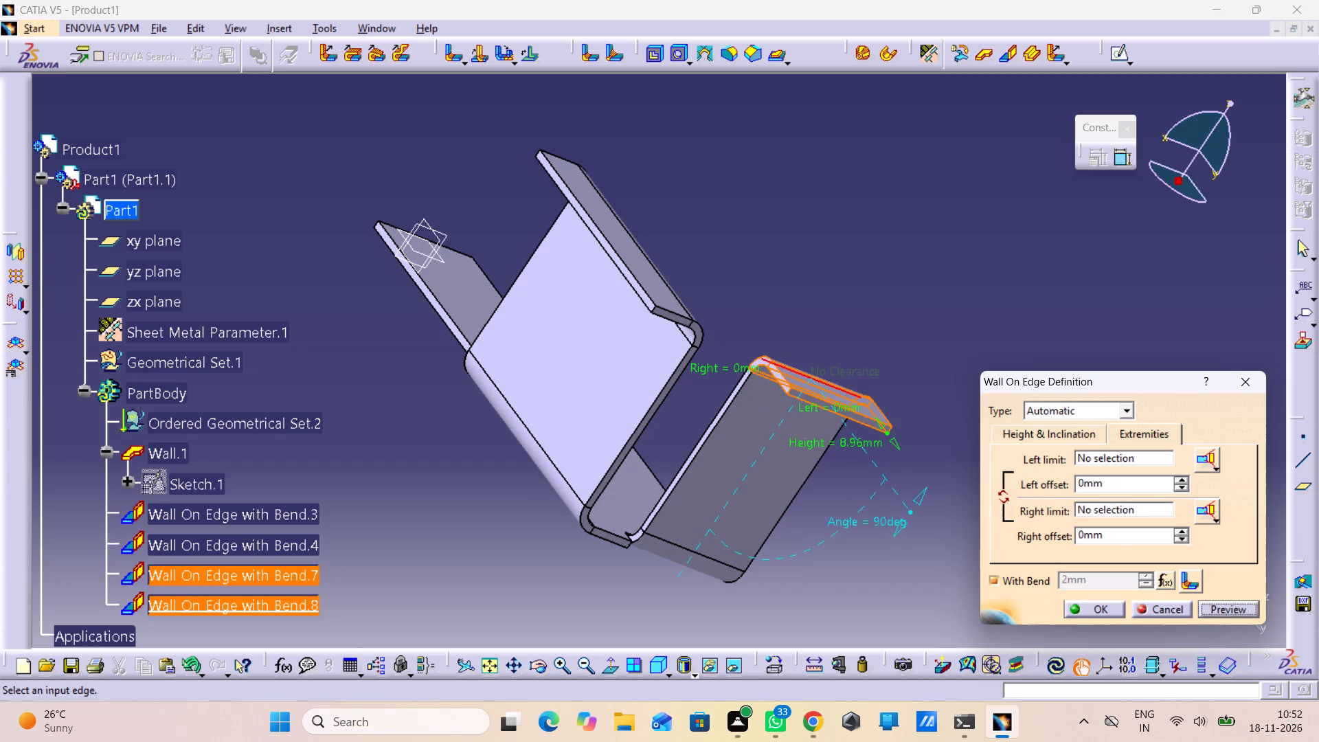
{"action": "left_click", "coordinate": [1095, 605]}
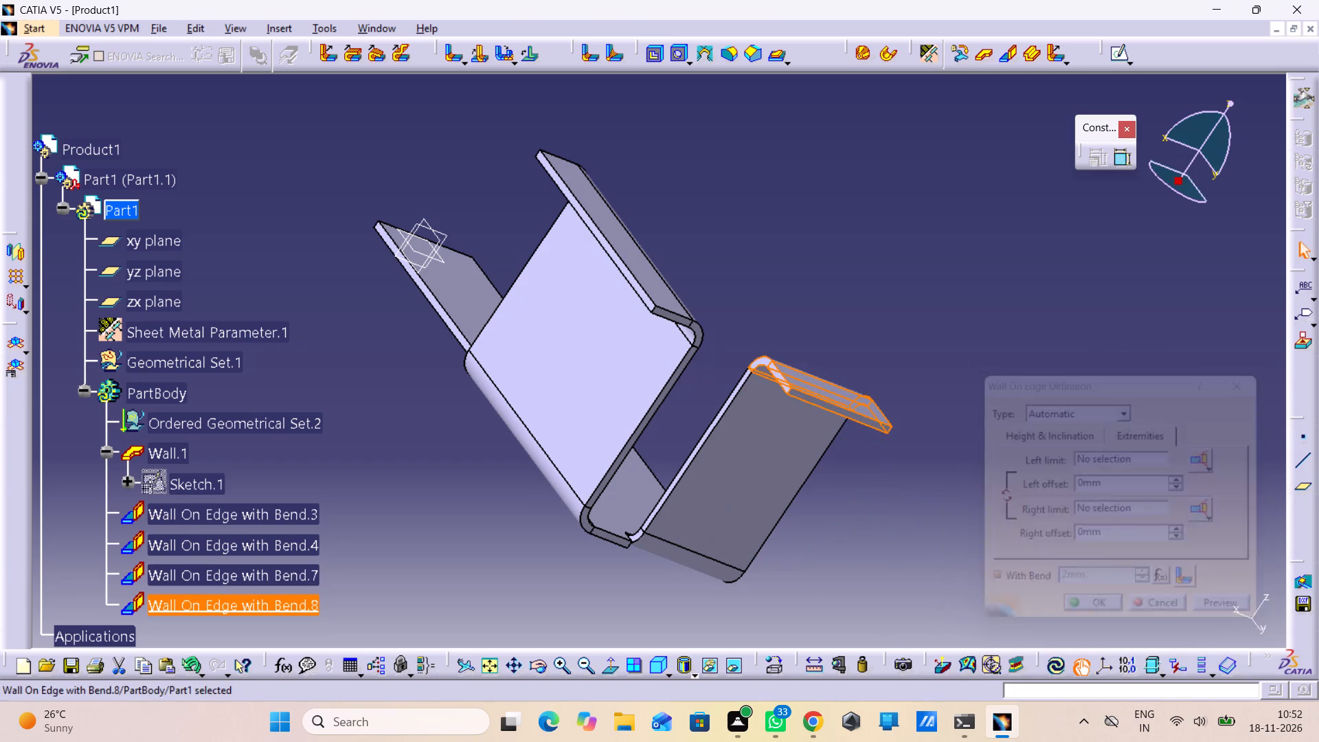
{"action": "left_click", "coordinate": [990, 466]}
Start a 4 mm blind hole, 10 mm deep, on the wide-end flange and constrain its centre 9 mm from the edge nearest the side wall.
{"action": "middle_click_drag", "start_coordinate": [807, 308], "coordinate": [761, 436]}
{"action": "right_click_drag", "start_coordinate": [807, 308], "coordinate": [761, 436]}
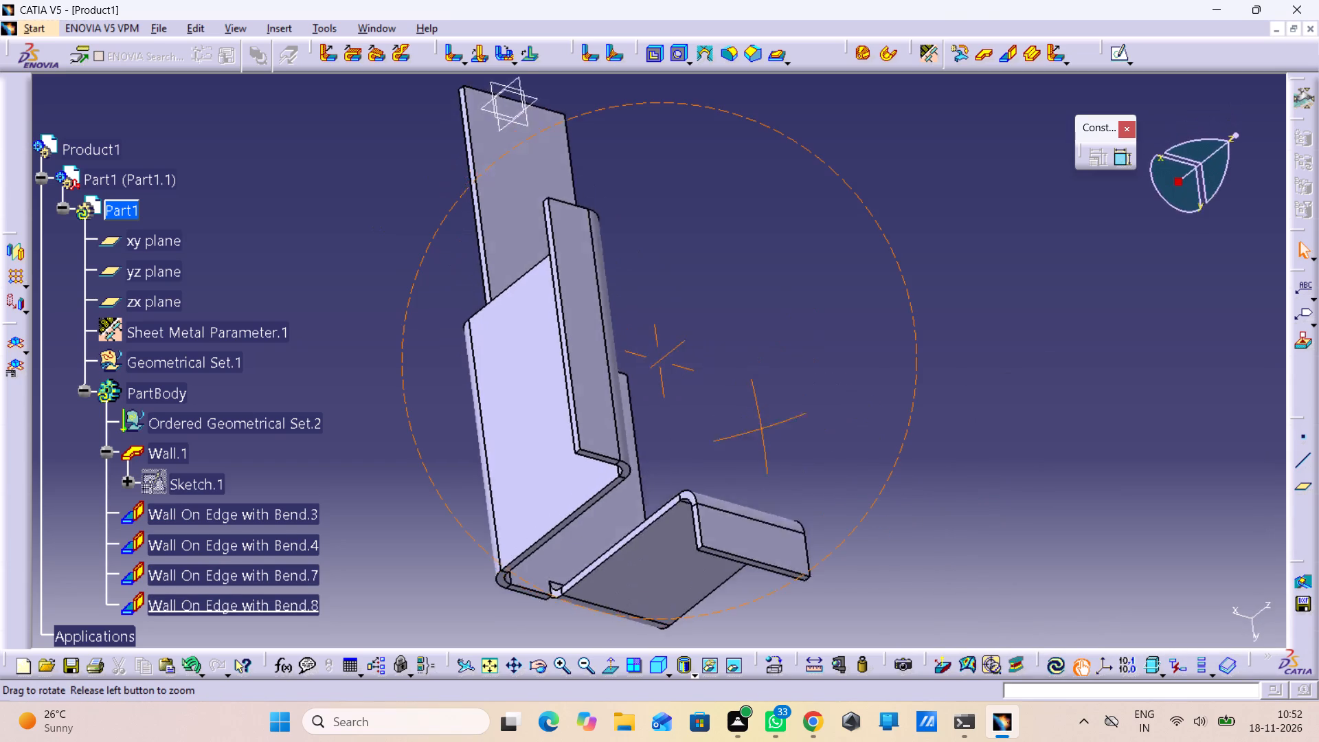
{"action": "middle_click_drag", "start_coordinate": [761, 436], "coordinate": [769, 430]}
{"action": "right_click_drag", "start_coordinate": [761, 436], "coordinate": [769, 430]}
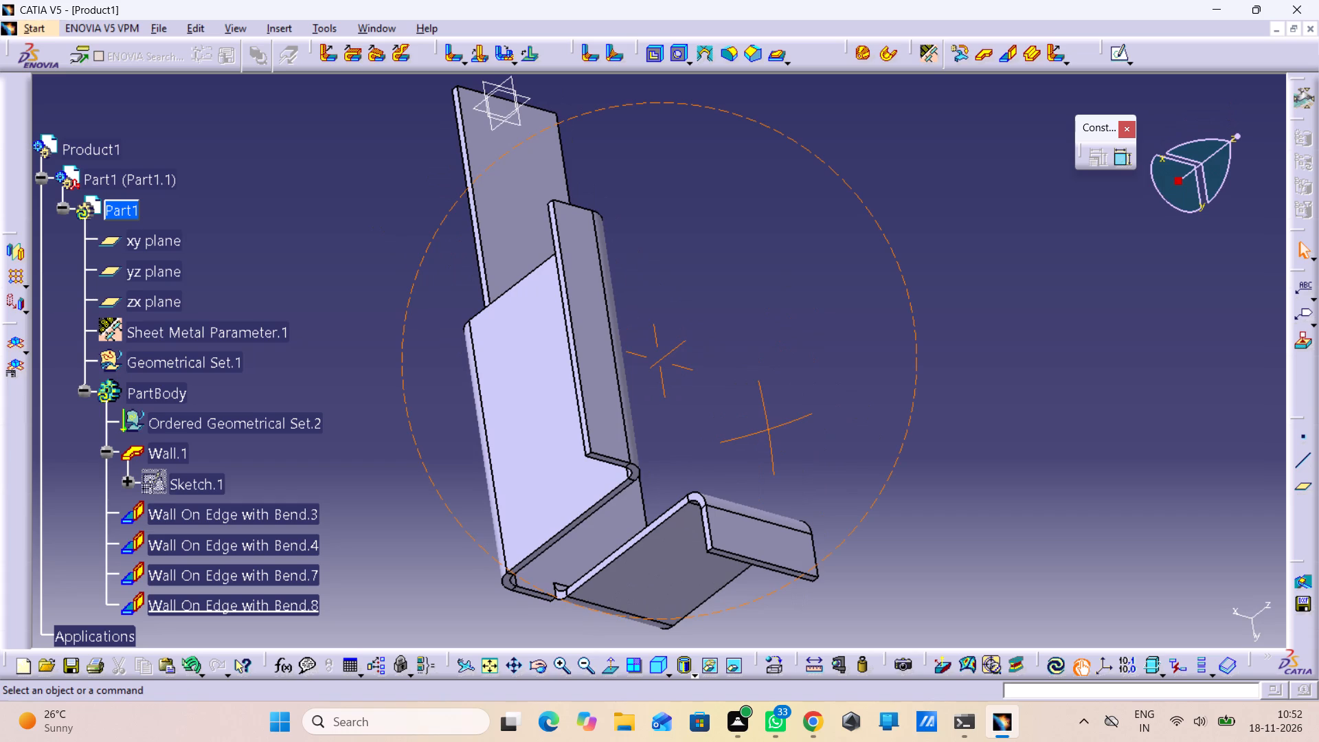
{"action": "left_click", "coordinate": [754, 549]}
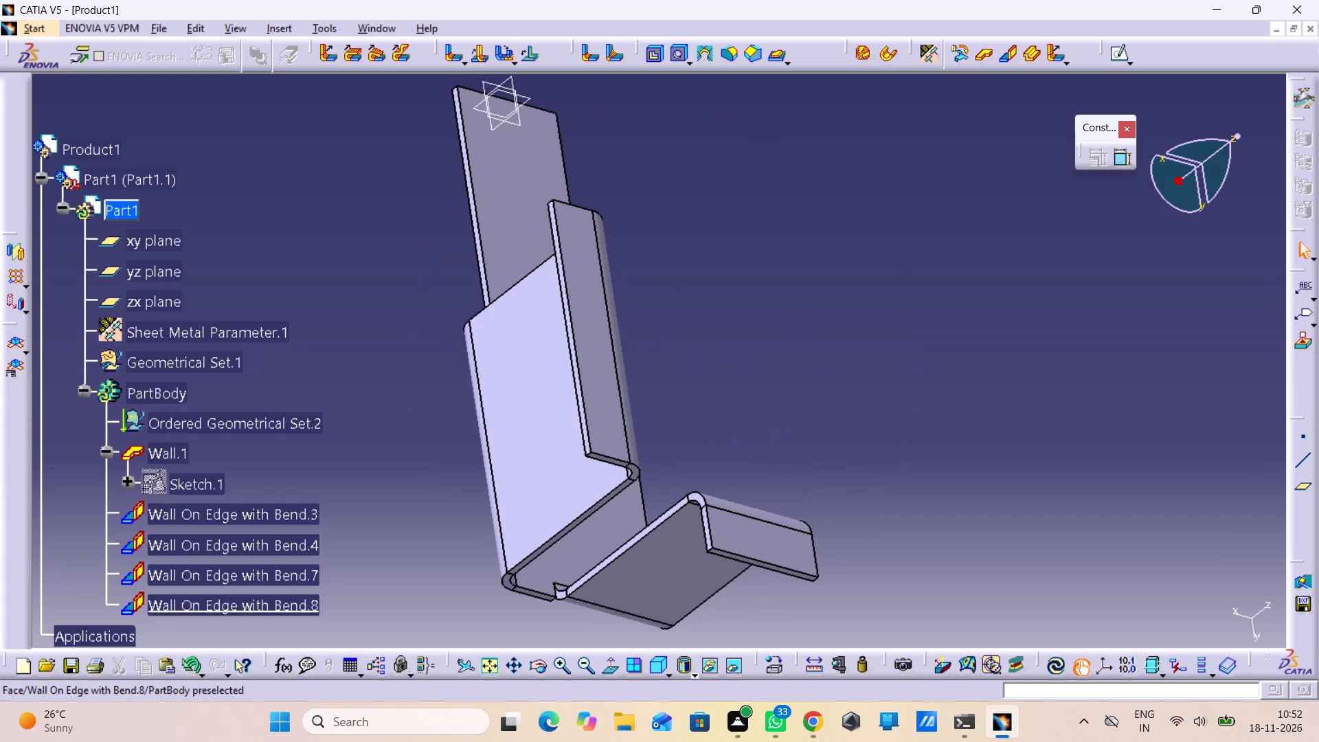
{"action": "left_click", "coordinate": [679, 54]}
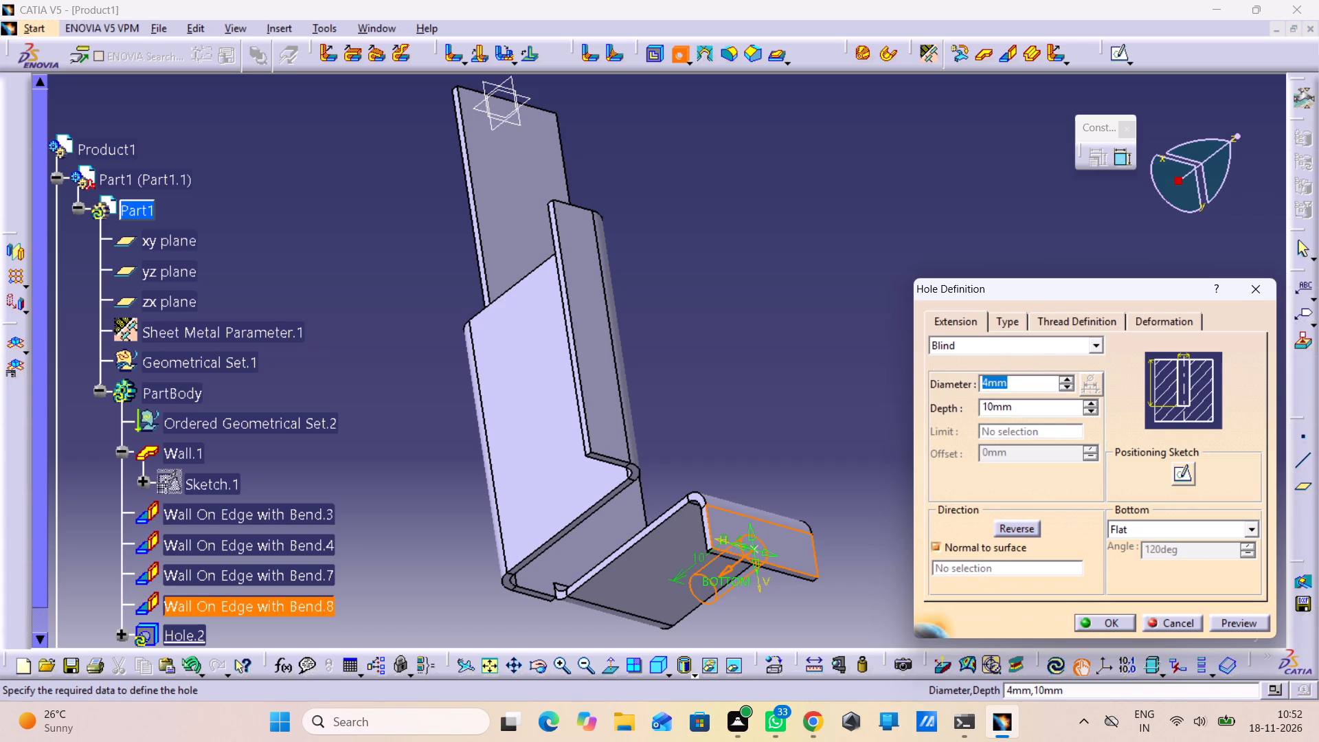
{"action": "left_click", "coordinate": [1175, 480]}
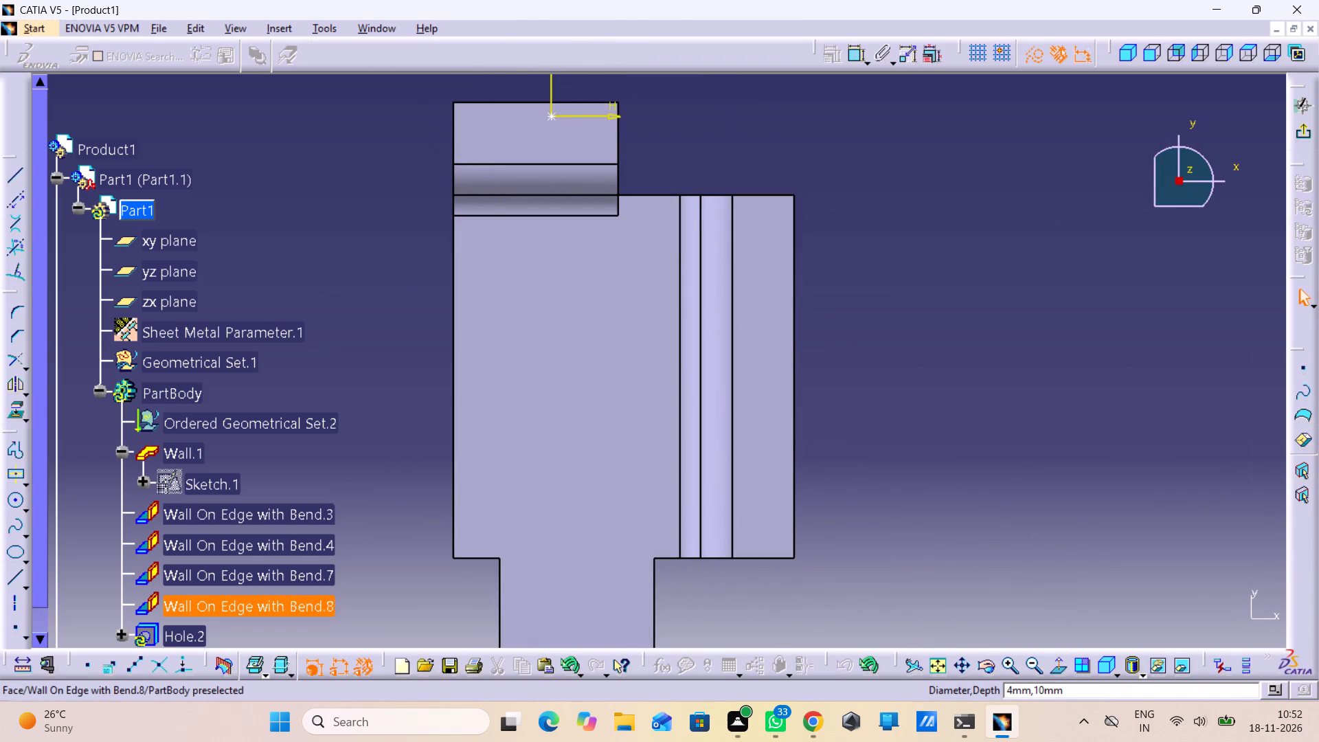
{"action": "double_click", "coordinate": [858, 62]}
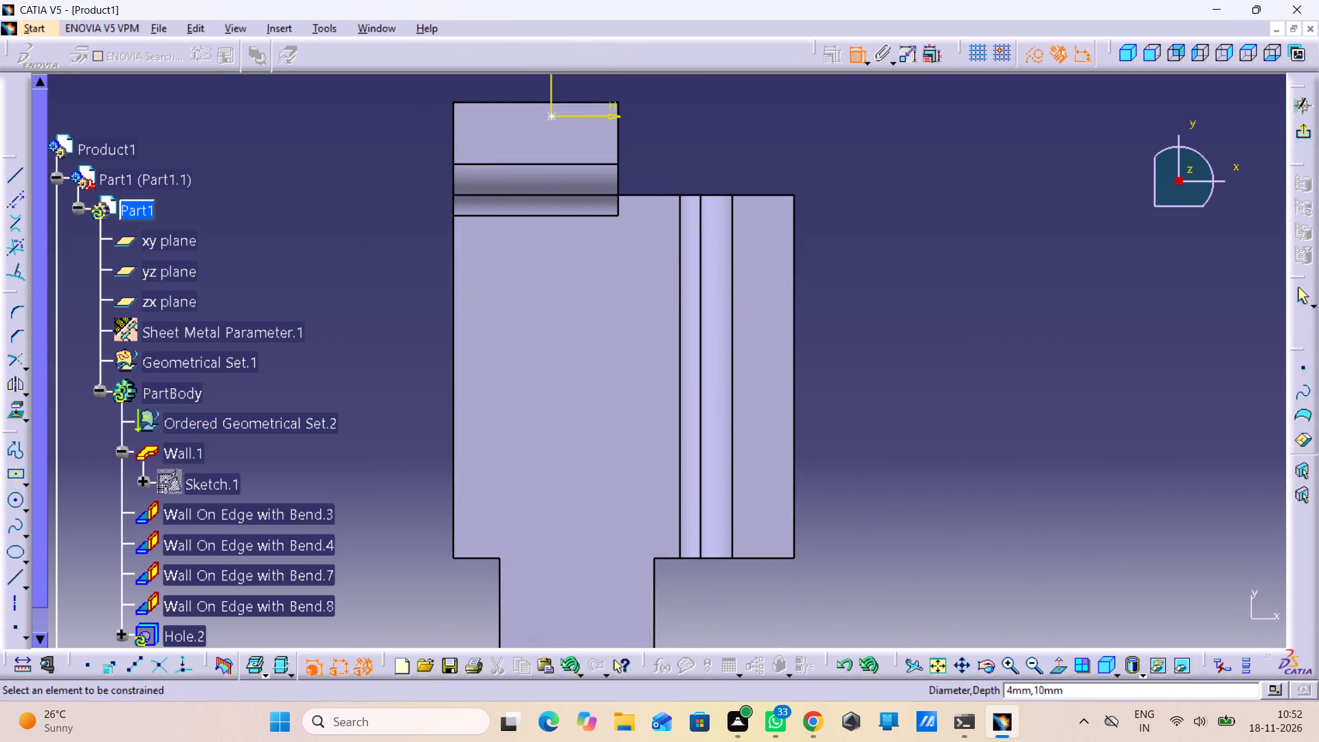
{"action": "left_click", "coordinate": [553, 117]}
{"action": "left_click", "coordinate": [618, 139]}
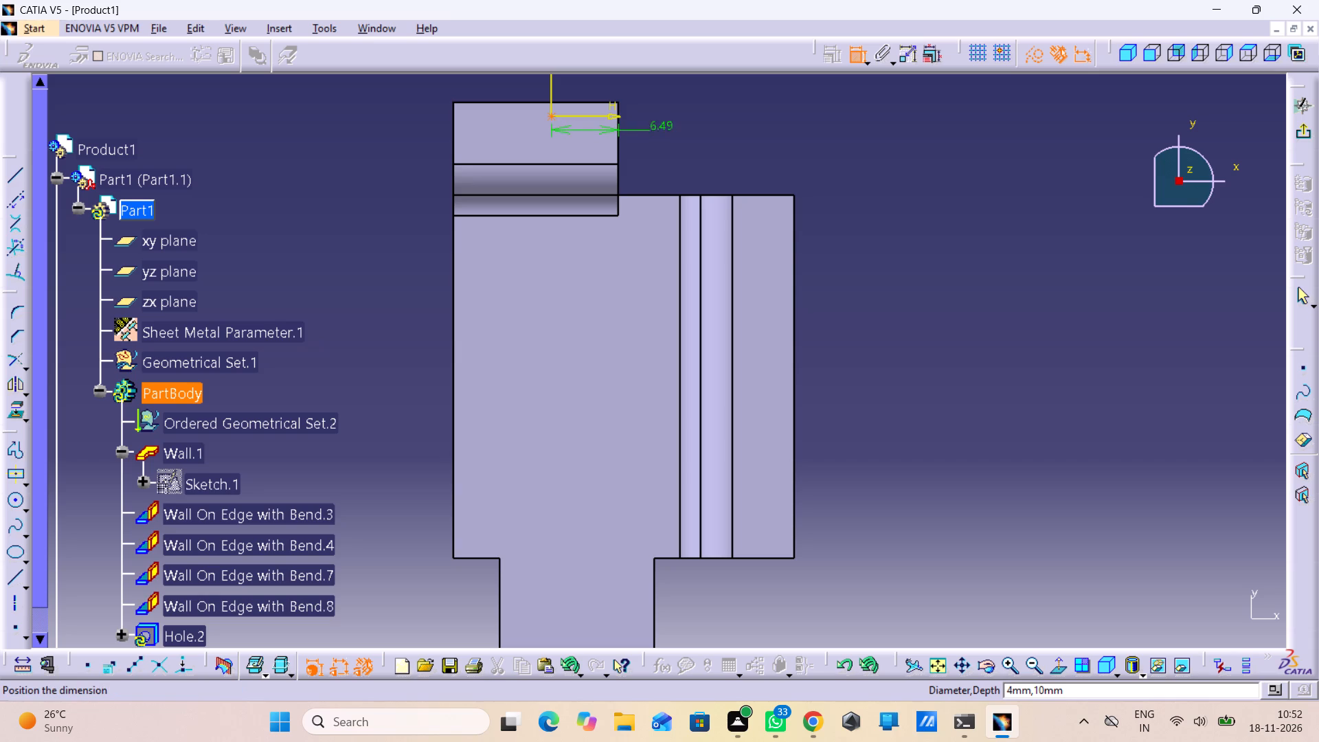
{"action": "middle_click_drag", "start_coordinate": [697, 89], "coordinate": [697, 113]}
{"action": "right_click", "coordinate": [697, 89]}
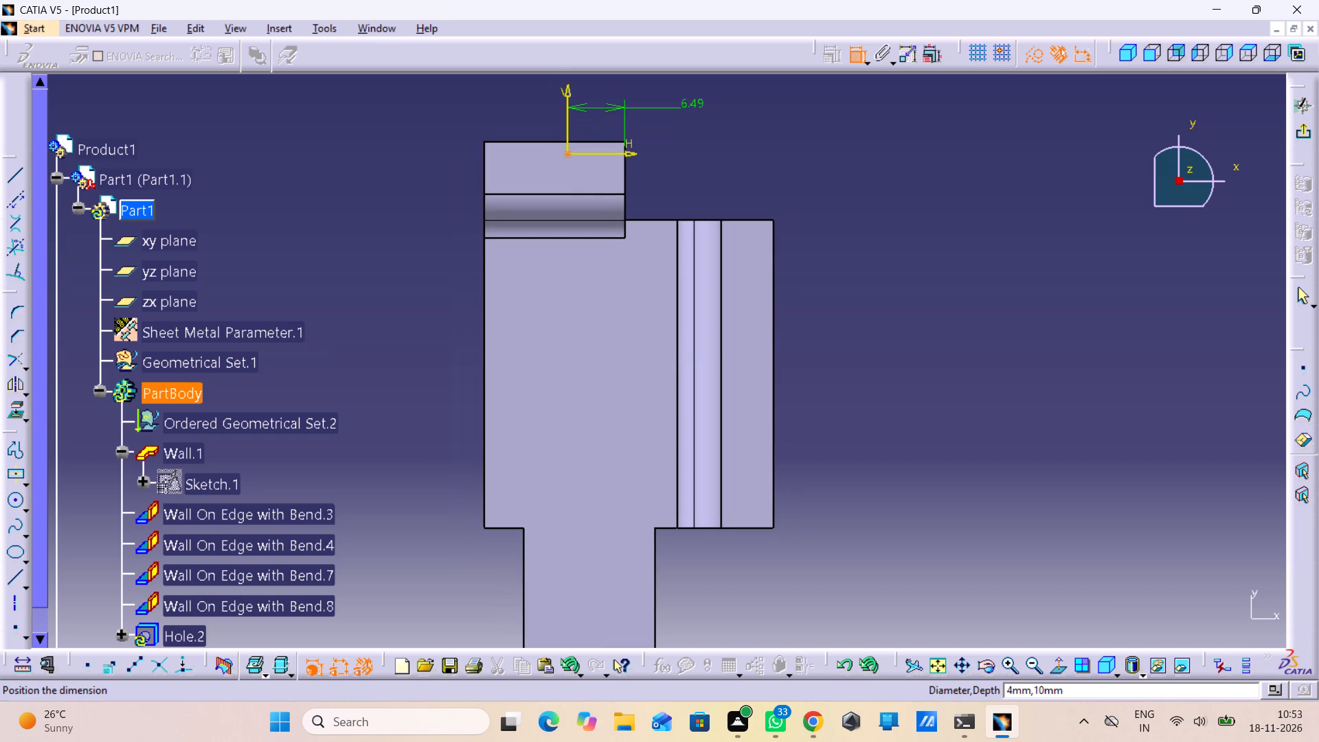
{"action": "left_click", "coordinate": [677, 96]}
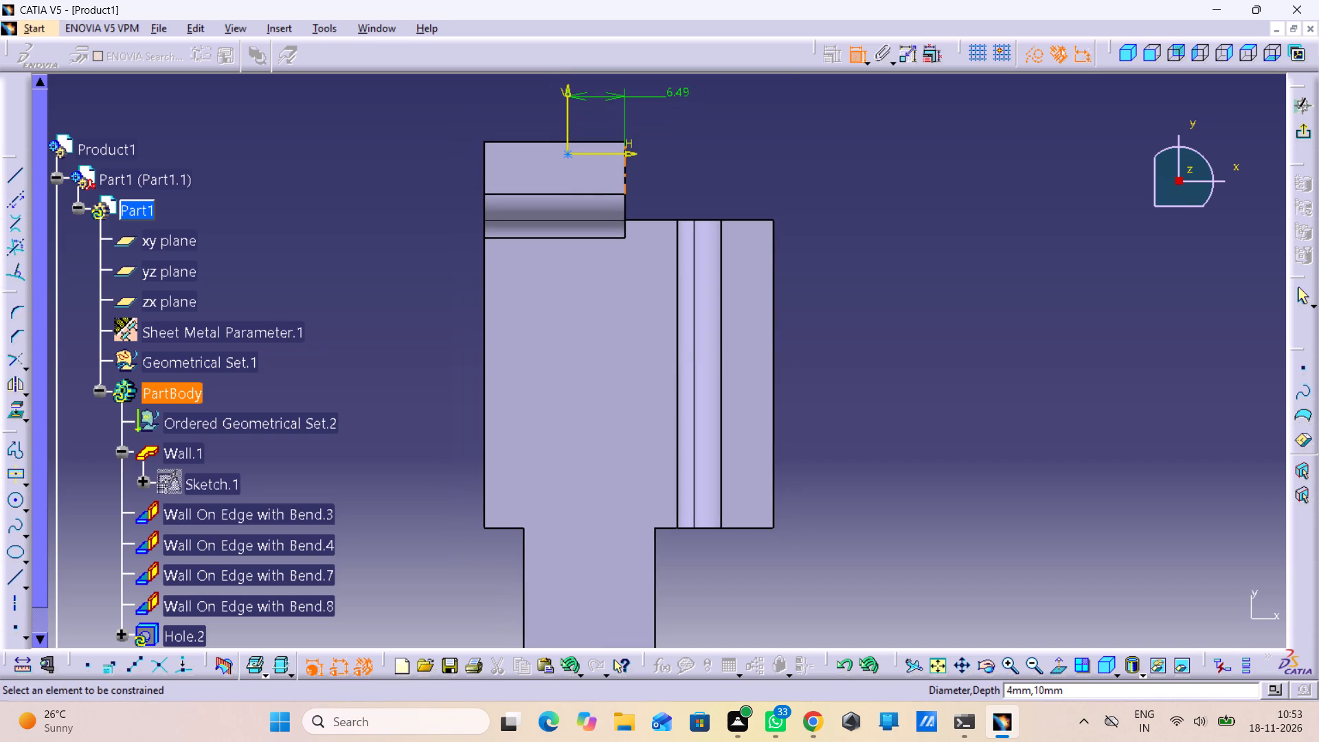
{"action": "double_click", "coordinate": [667, 87]}
{"action": "key", "text": "9"}
{"action": "key", "text": "Return"}
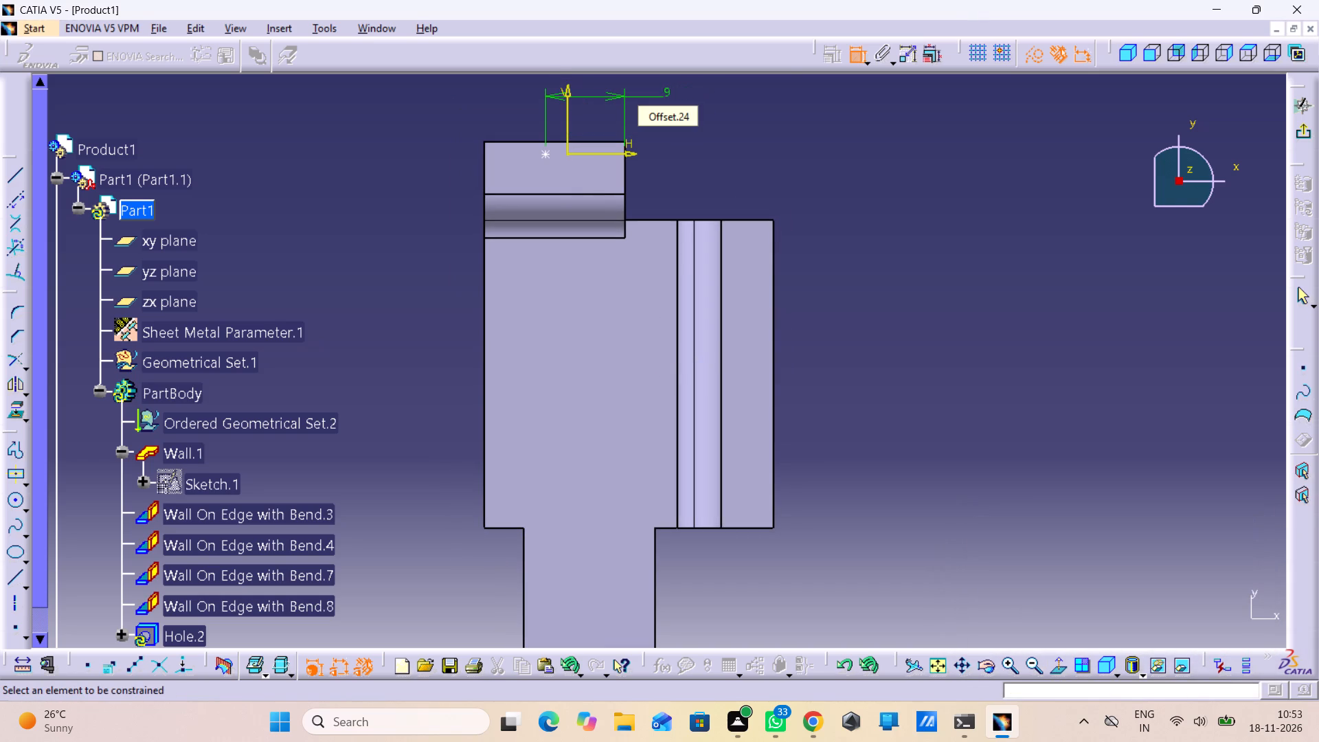
Constrain the hole centre 4 mm from the flange's free outer edge, return to the hole definition and preview the hole.
{"action": "left_click", "coordinate": [543, 157]}
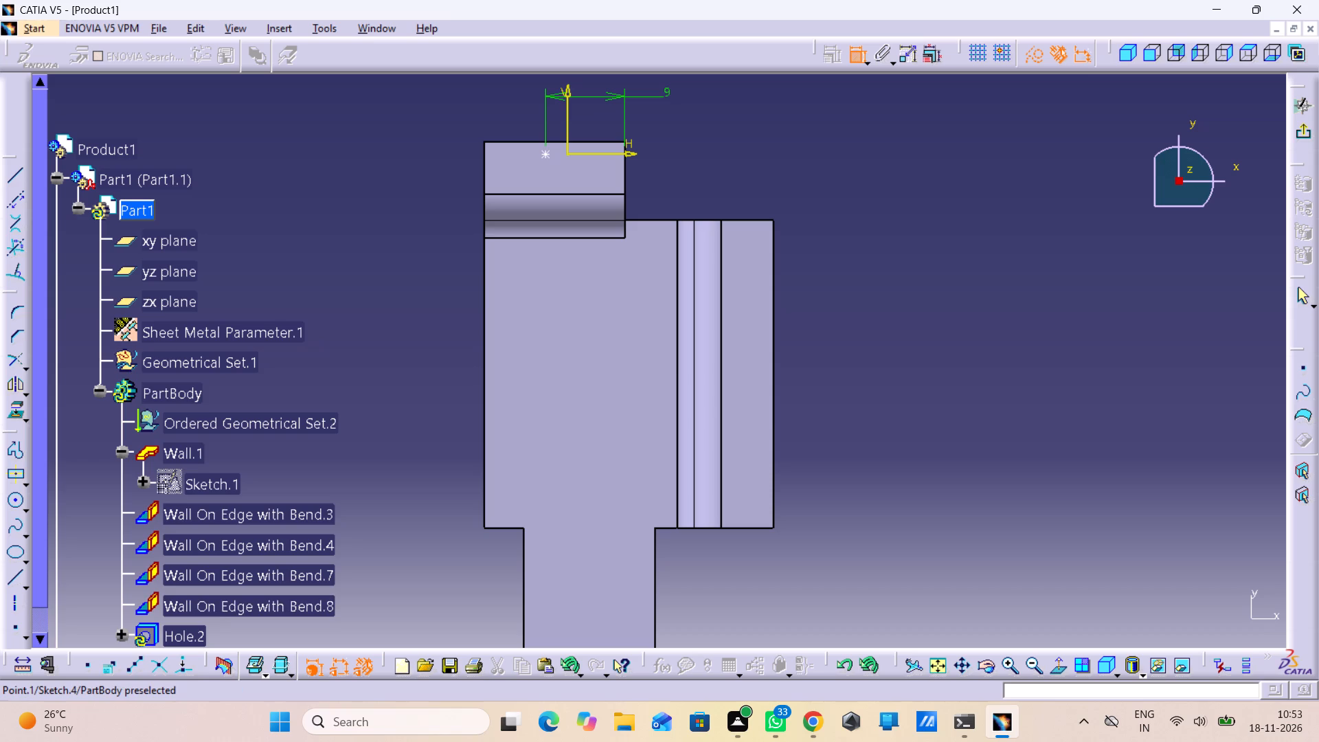
{"action": "left_click", "coordinate": [561, 142]}
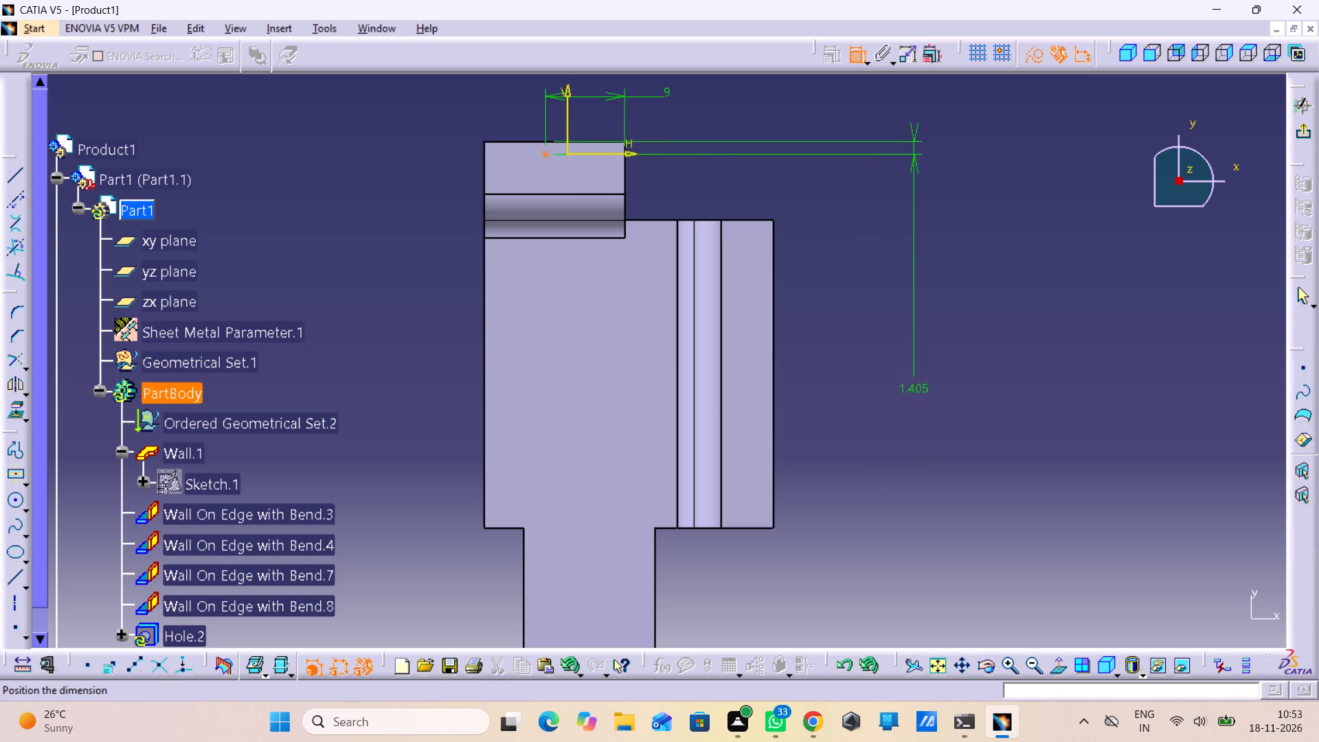
{"action": "left_click", "coordinate": [689, 185]}
{"action": "double_click", "coordinate": [690, 185]}
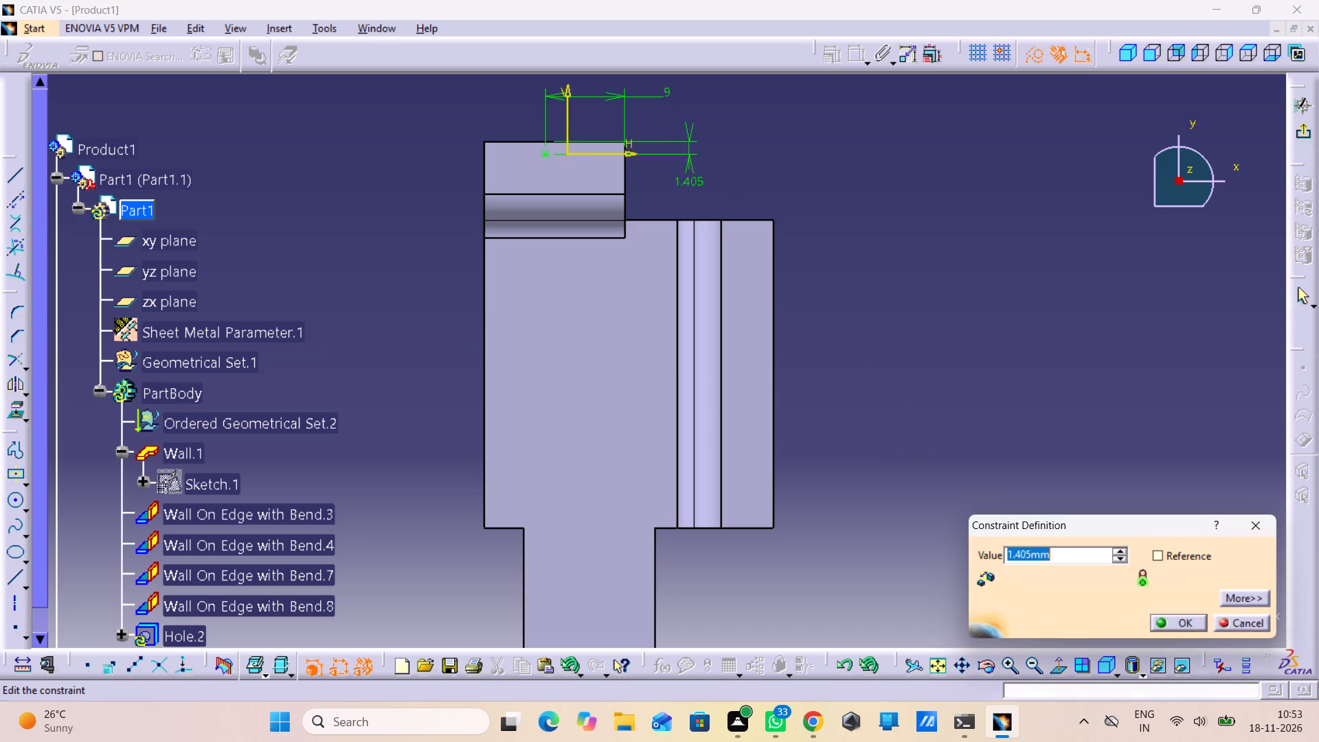
{"action": "key", "text": "4"}
{"action": "key", "text": "Return"}
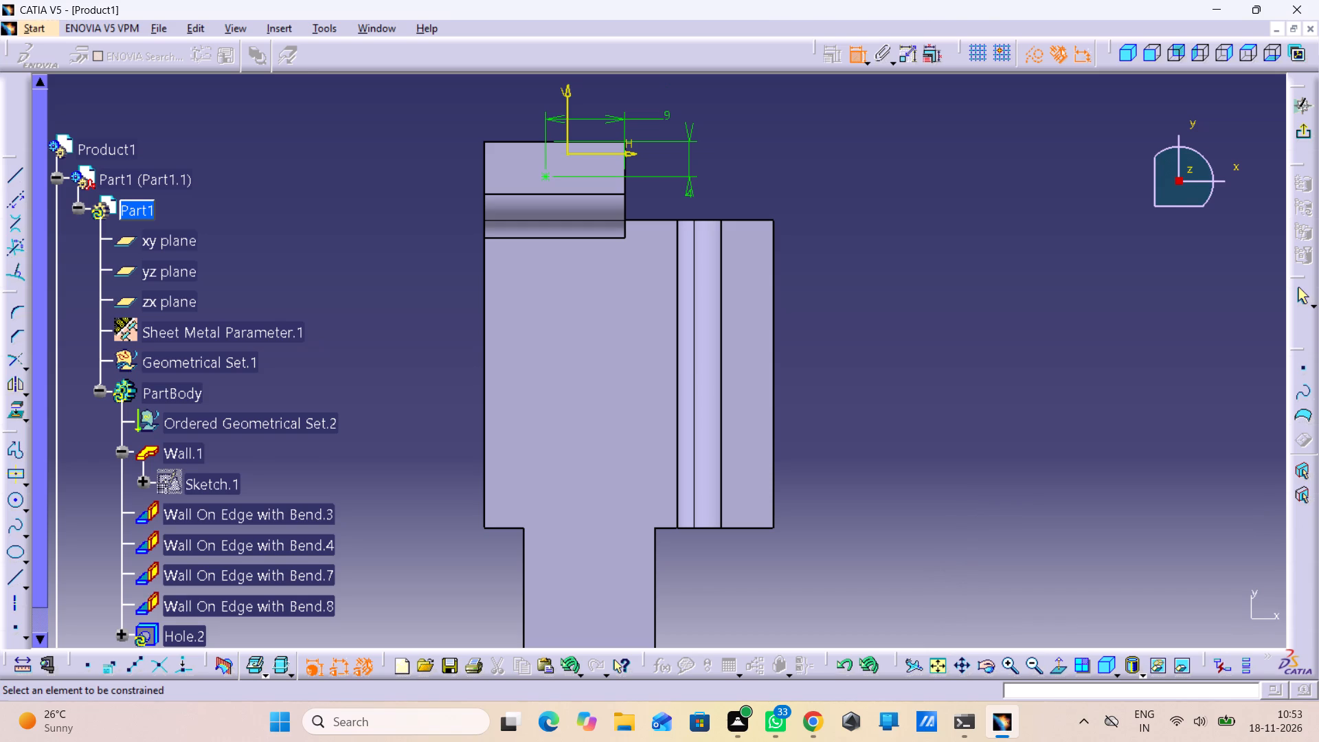
{"action": "scroll", "coordinate": [745, 174], "scroll_direction": "up", "scroll_amount": 1}
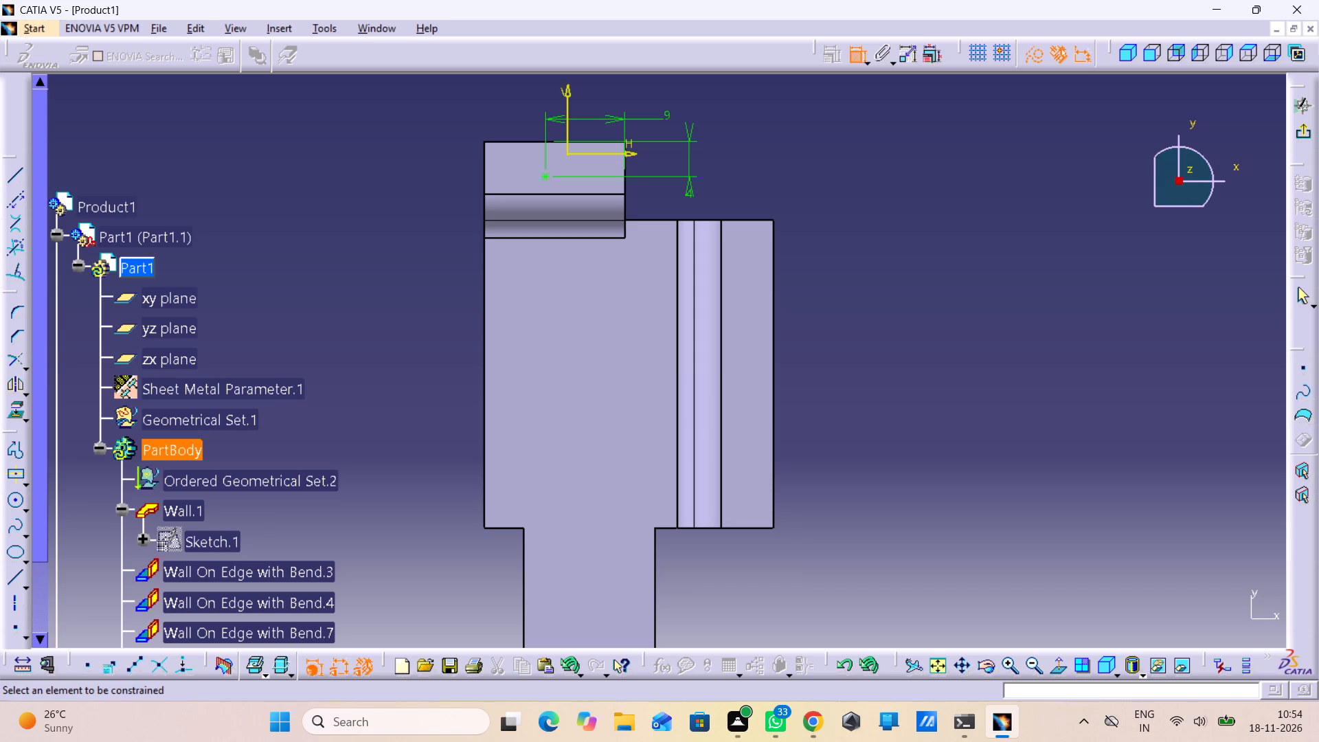
{"action": "left_click", "coordinate": [1296, 126]}
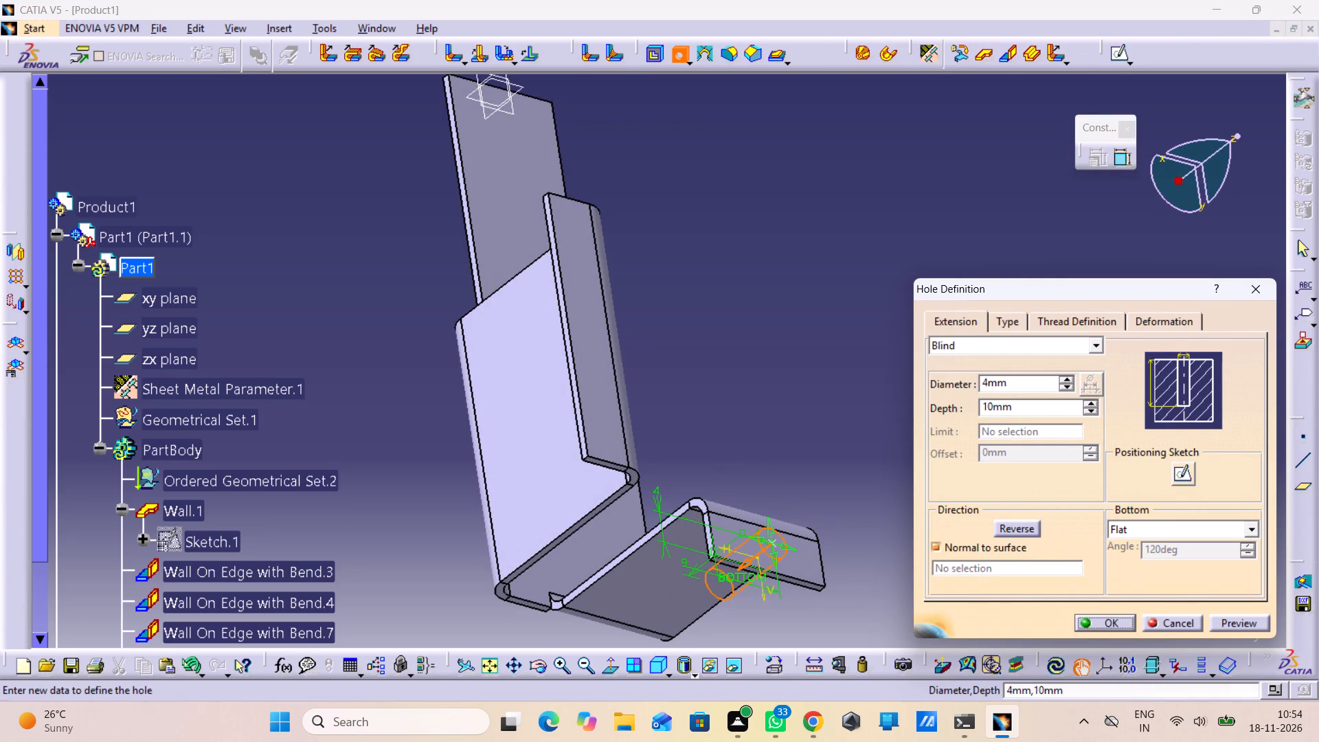
{"action": "left_click", "coordinate": [1243, 613]}
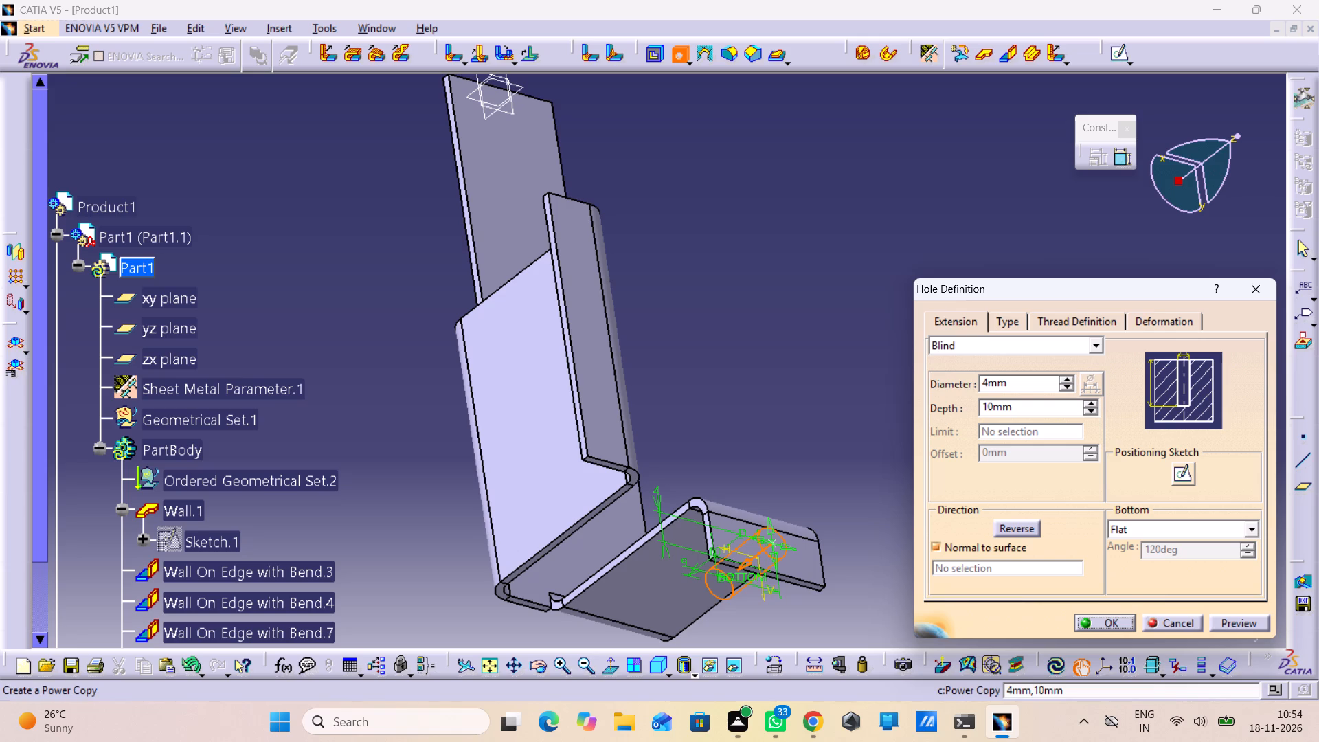
{"action": "left_click", "coordinate": [1245, 620]}
{"action": "middle_click_drag", "start_coordinate": [763, 423], "coordinate": [393, 304]}
{"action": "right_click_drag", "start_coordinate": [763, 420], "coordinate": [393, 304]}
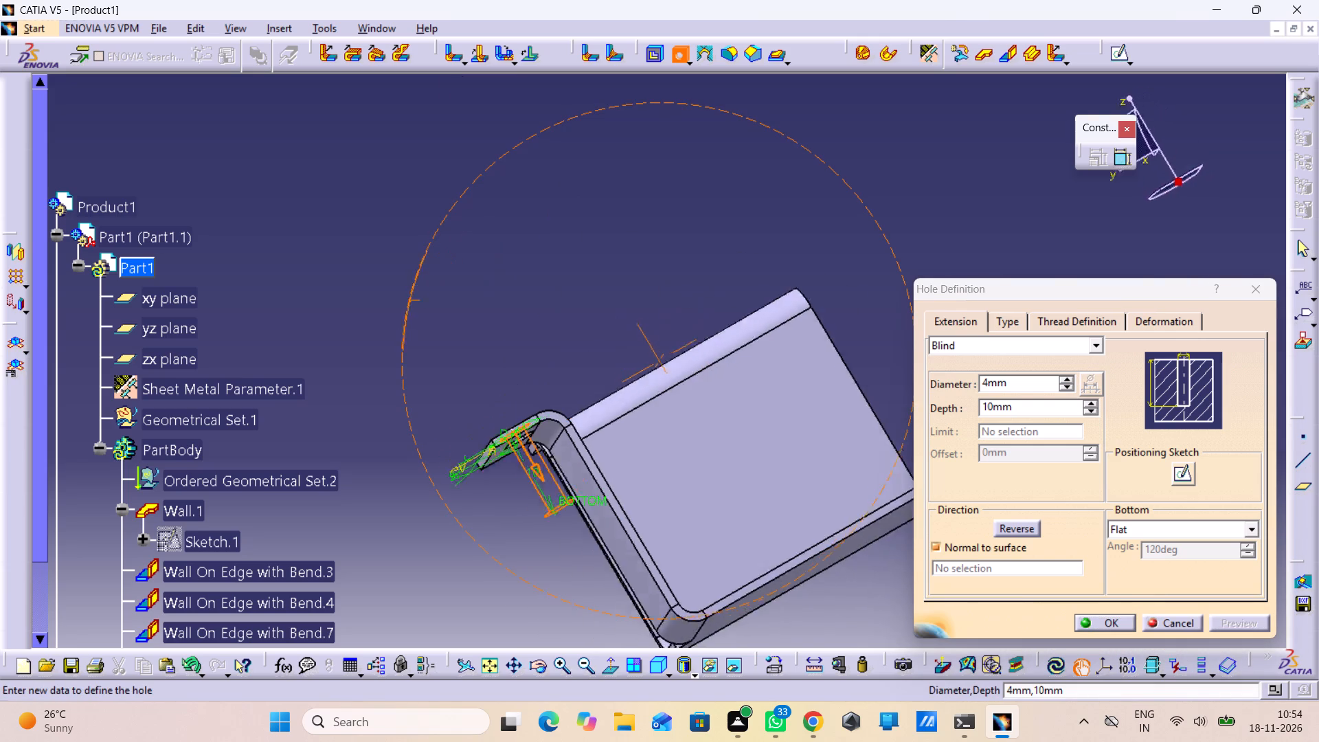
{"action": "middle_click_drag", "start_coordinate": [393, 304], "coordinate": [620, 427]}
{"action": "right_click_drag", "start_coordinate": [393, 304], "coordinate": [619, 424]}
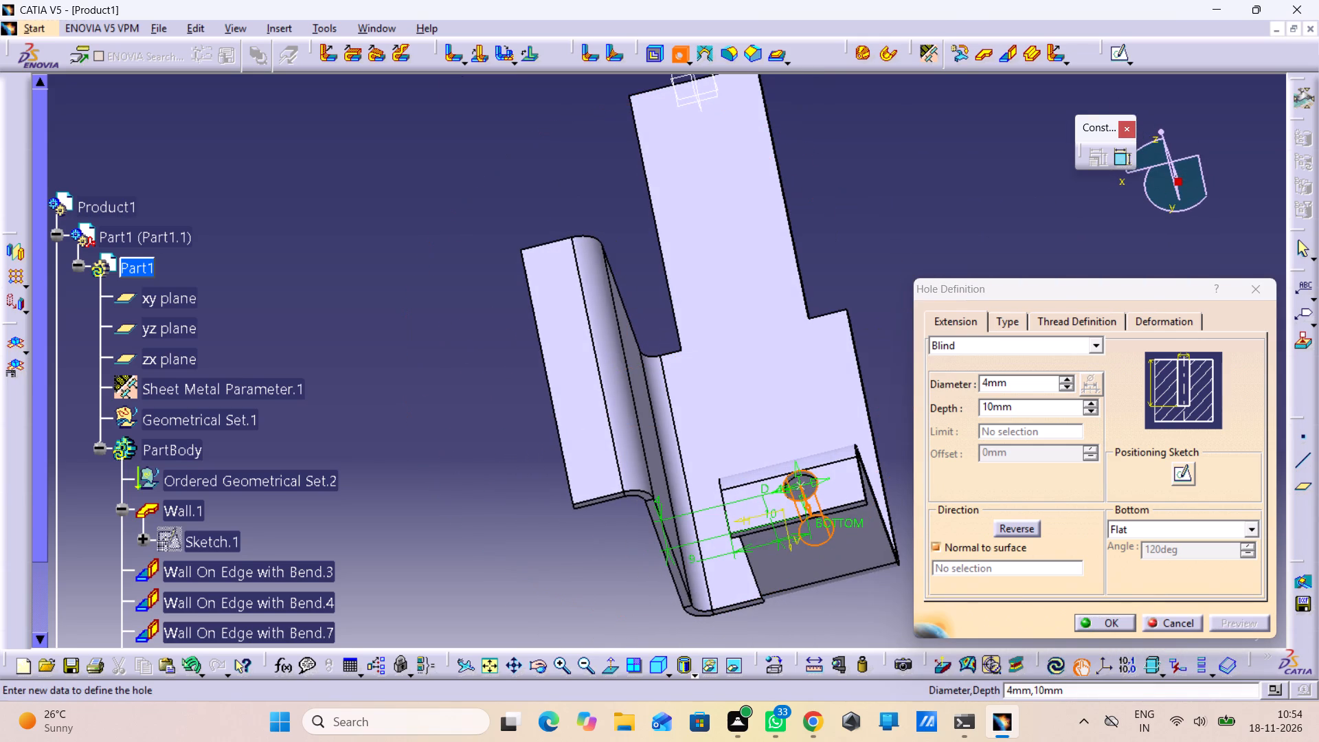
Reopen the hole's positioning sketch and set the centre's distance from the flange's side edge to 8 mm.
{"action": "double_click", "coordinate": [798, 485]}
{"action": "left_click_drag", "start_coordinate": [1186, 472], "coordinate": [1192, 456]}
{"action": "left_click", "coordinate": [1192, 456]}
{"action": "double_click", "coordinate": [1188, 473]}
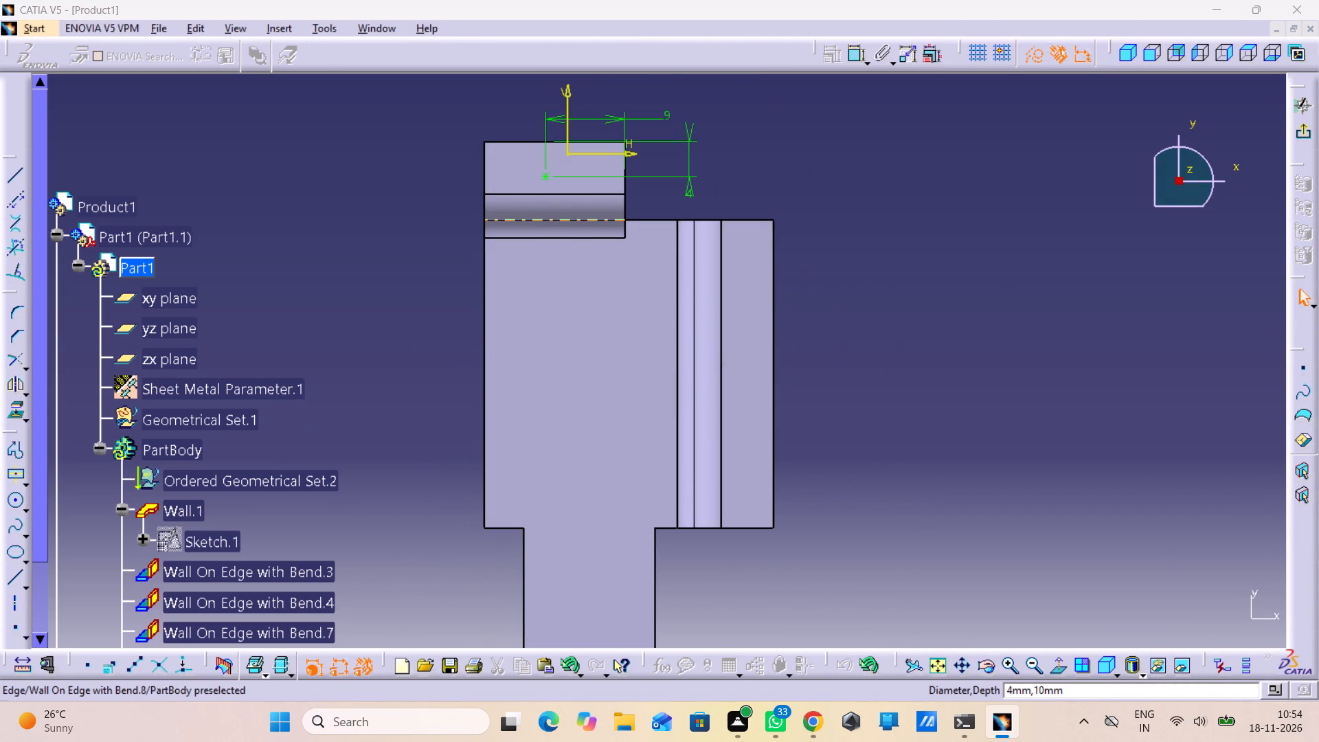
{"action": "double_click", "coordinate": [665, 112]}
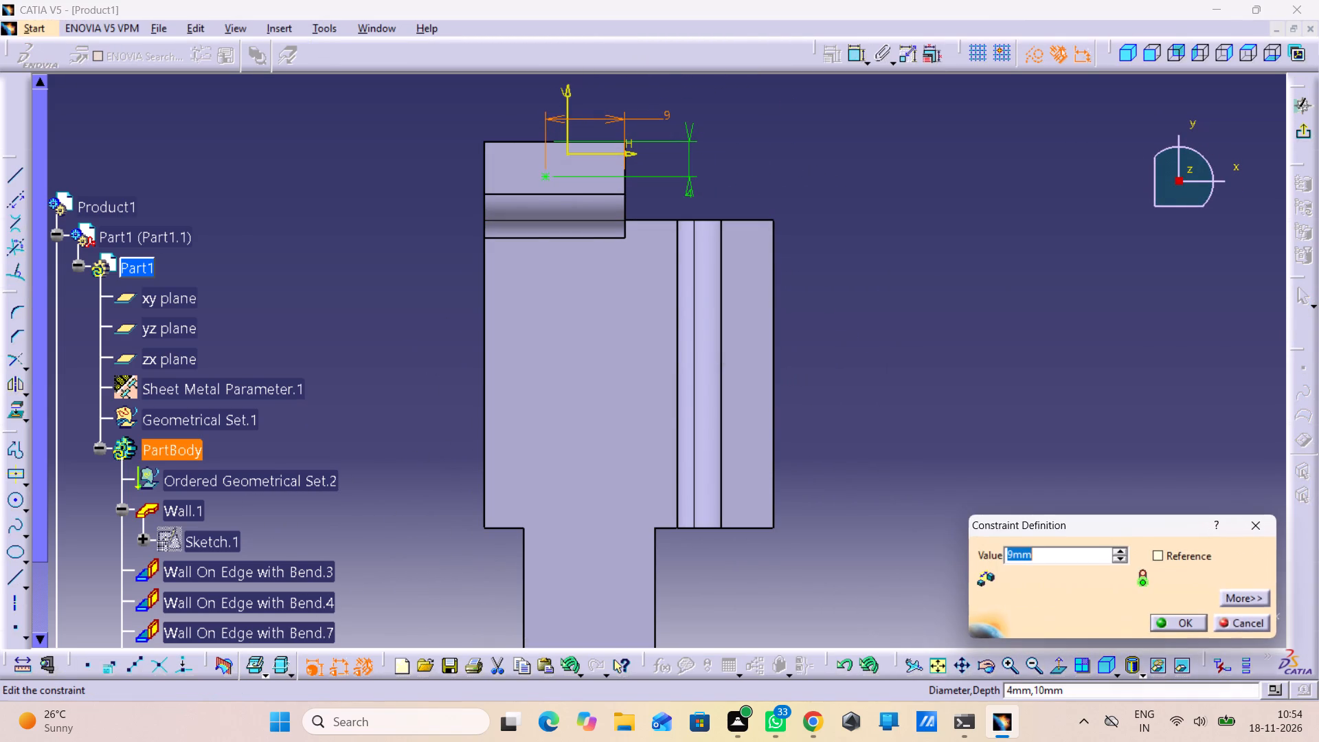
{"action": "key", "text": "8"}
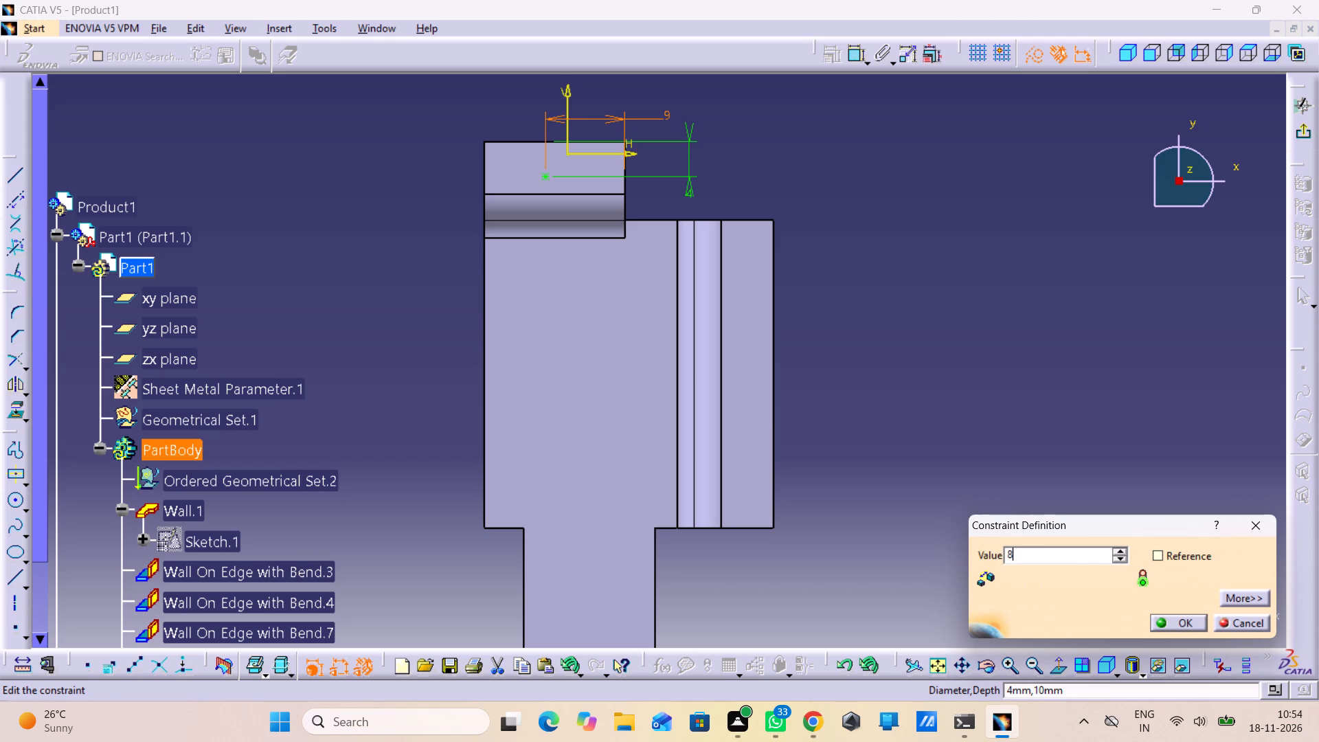
{"action": "left_click", "coordinate": [1175, 617]}
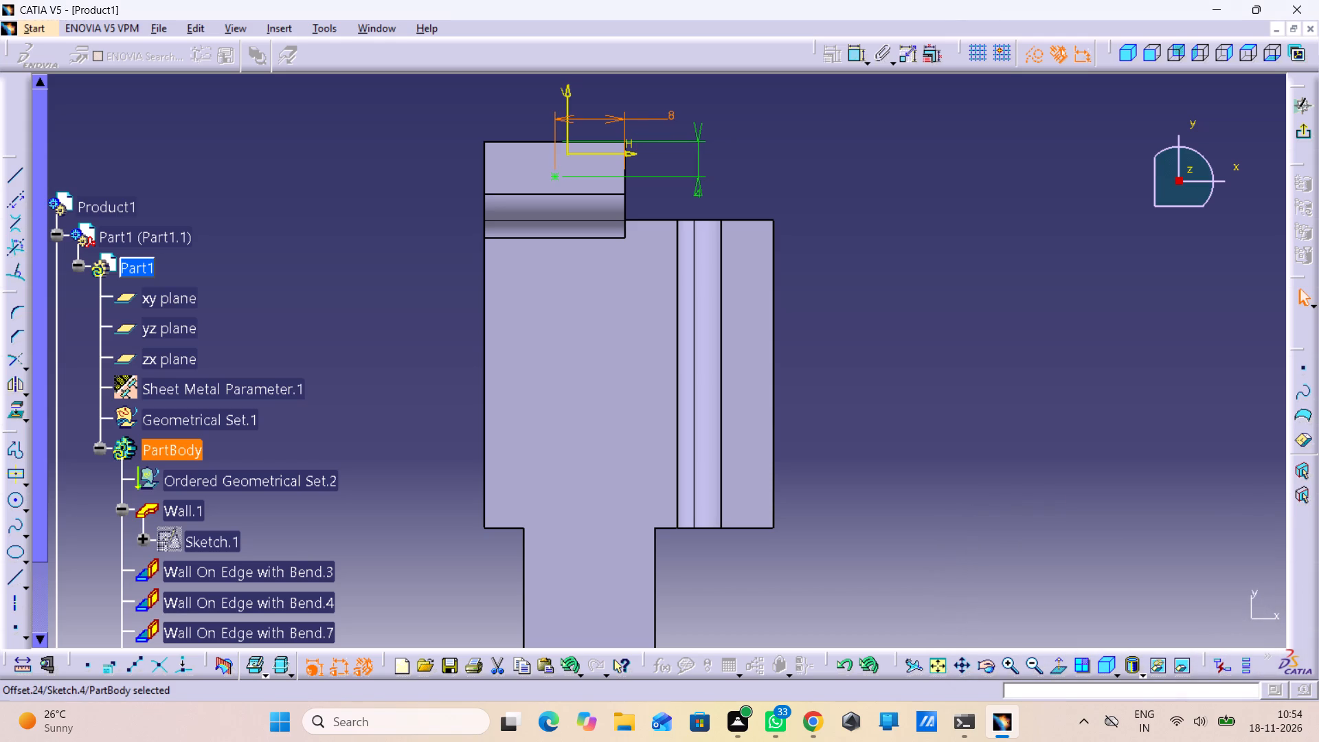
Set the hole centre's distance from the flange's outer edge to 3 mm, leave the sketch, preview the hole and accept it.
{"action": "double_click", "coordinate": [699, 192]}
{"action": "key", "text": "9"}
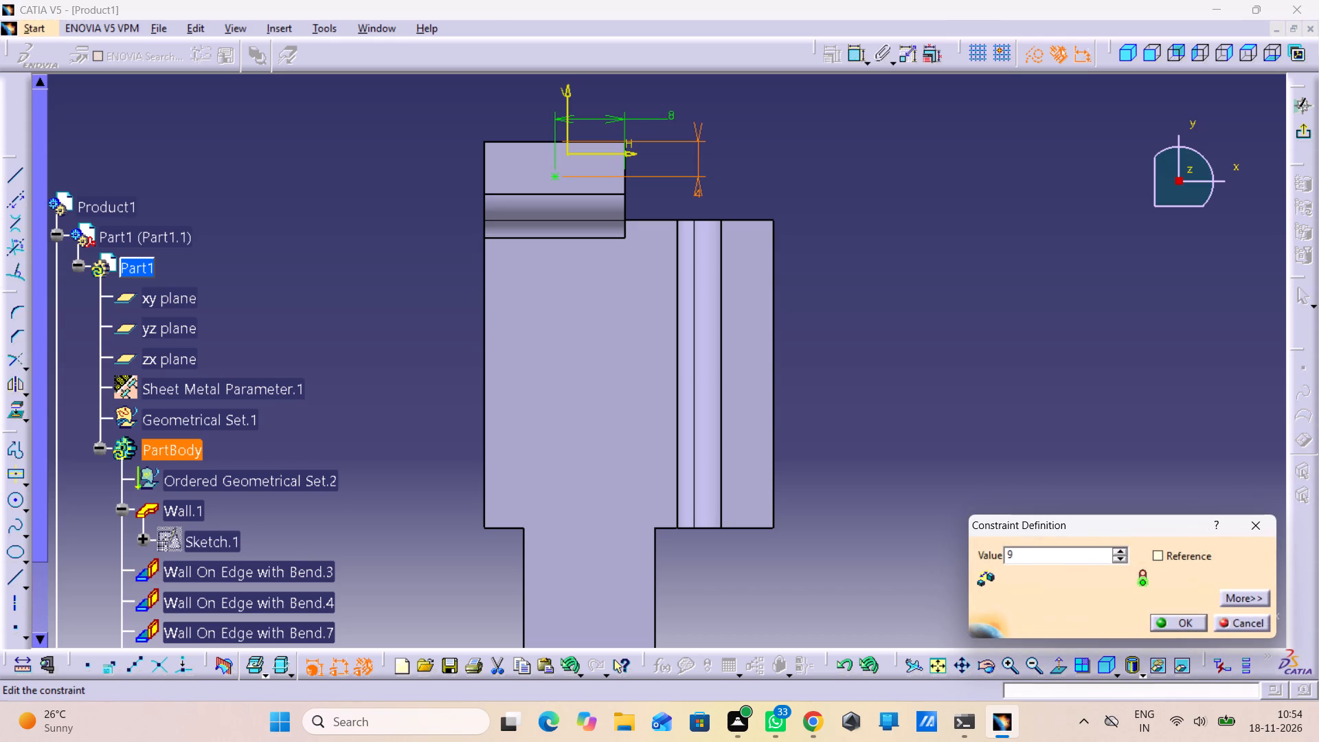
{"action": "key", "text": "3"}
{"action": "key", "text": "BackSpace"}
{"action": "key", "text": "BackSpace"}
{"action": "key", "text": "3"}
{"action": "left_click", "coordinate": [1176, 620]}
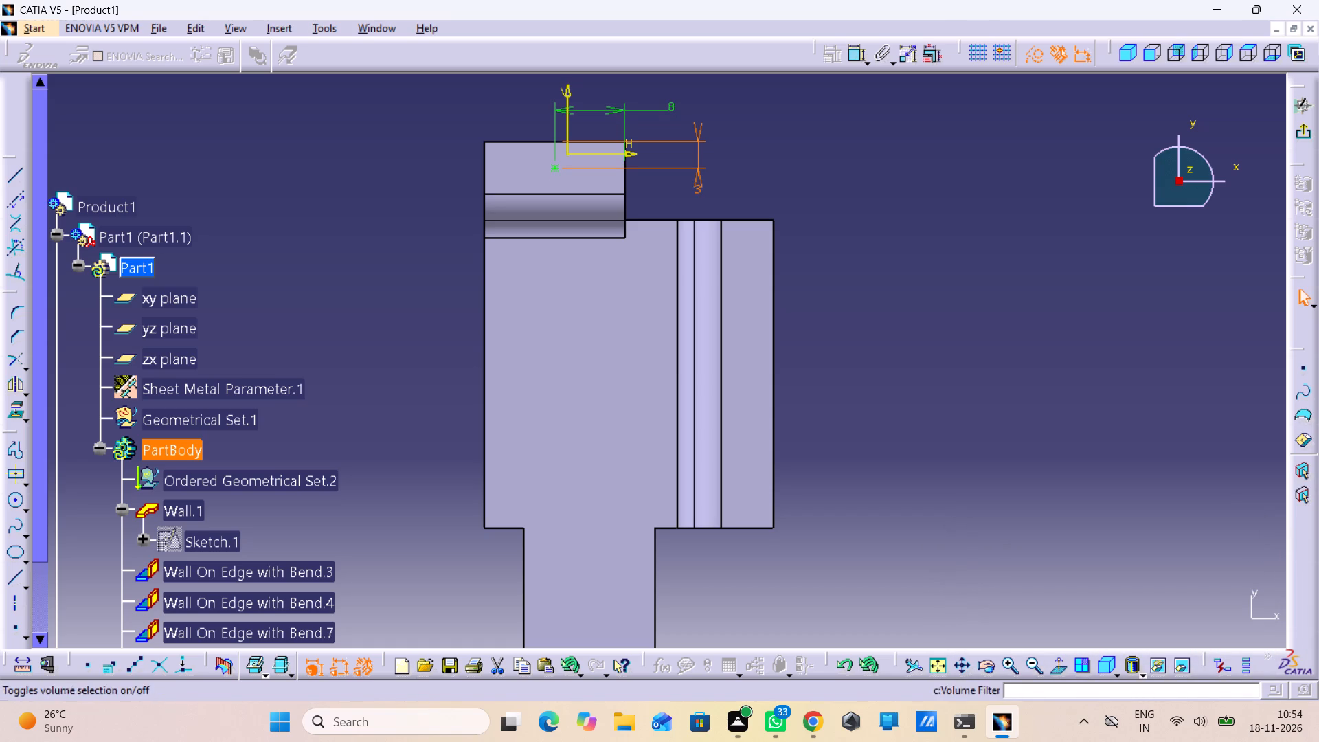
{"action": "left_click", "coordinate": [1310, 128]}
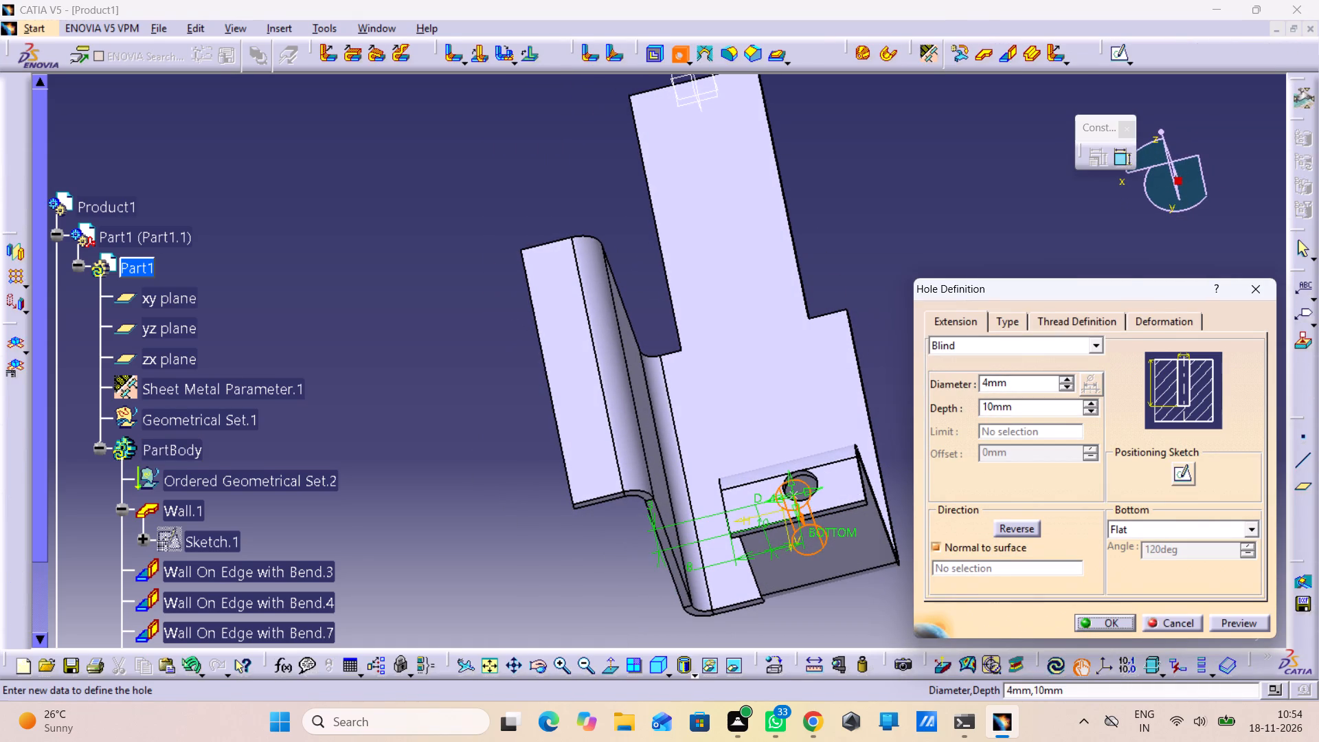
{"action": "left_click", "coordinate": [1232, 624]}
{"action": "left_click", "coordinate": [1120, 615]}
{"action": "left_click_drag", "start_coordinate": [1030, 576], "coordinate": [1039, 574]}
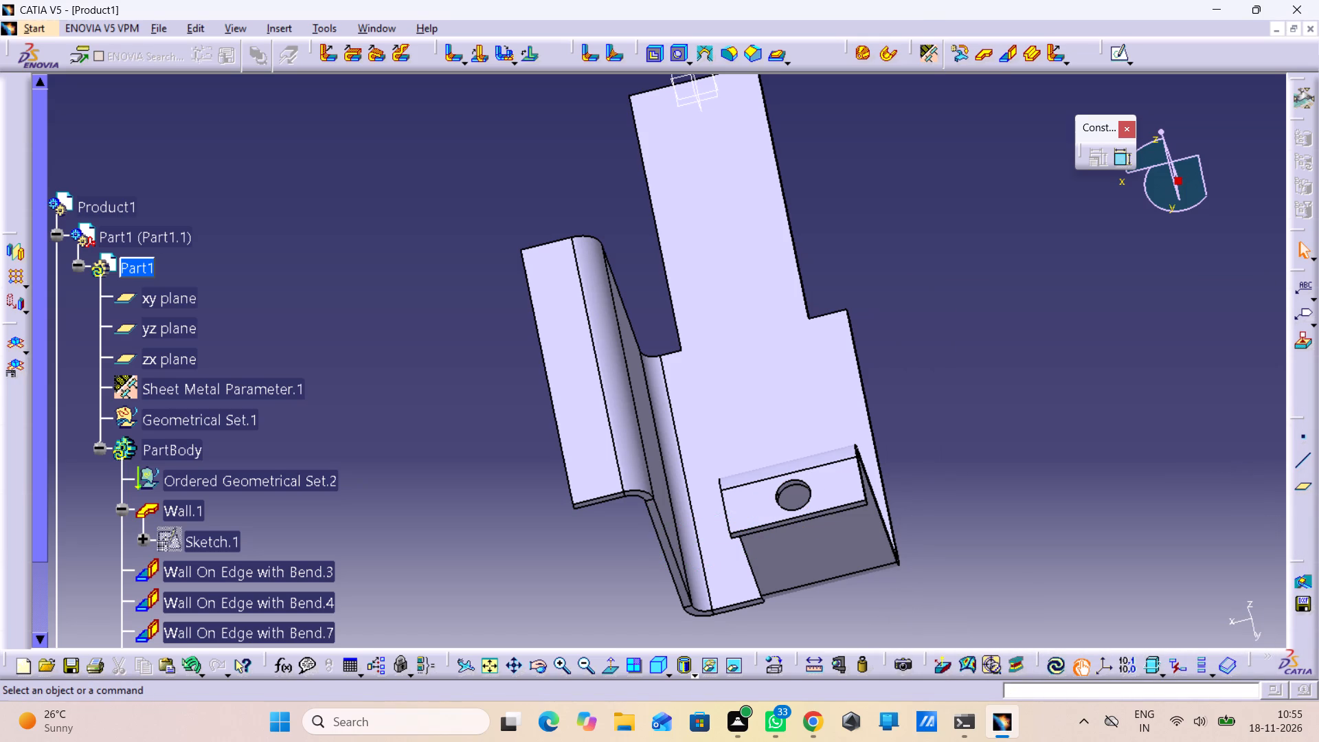
Start a blind hole, 4 mm in diameter and 10 mm deep, on the top flange of the long side wall.
{"action": "middle_click_drag", "start_coordinate": [1002, 385], "coordinate": [1041, 484]}
{"action": "right_click", "coordinate": [1002, 385]}
{"action": "left_click", "coordinate": [610, 335]}
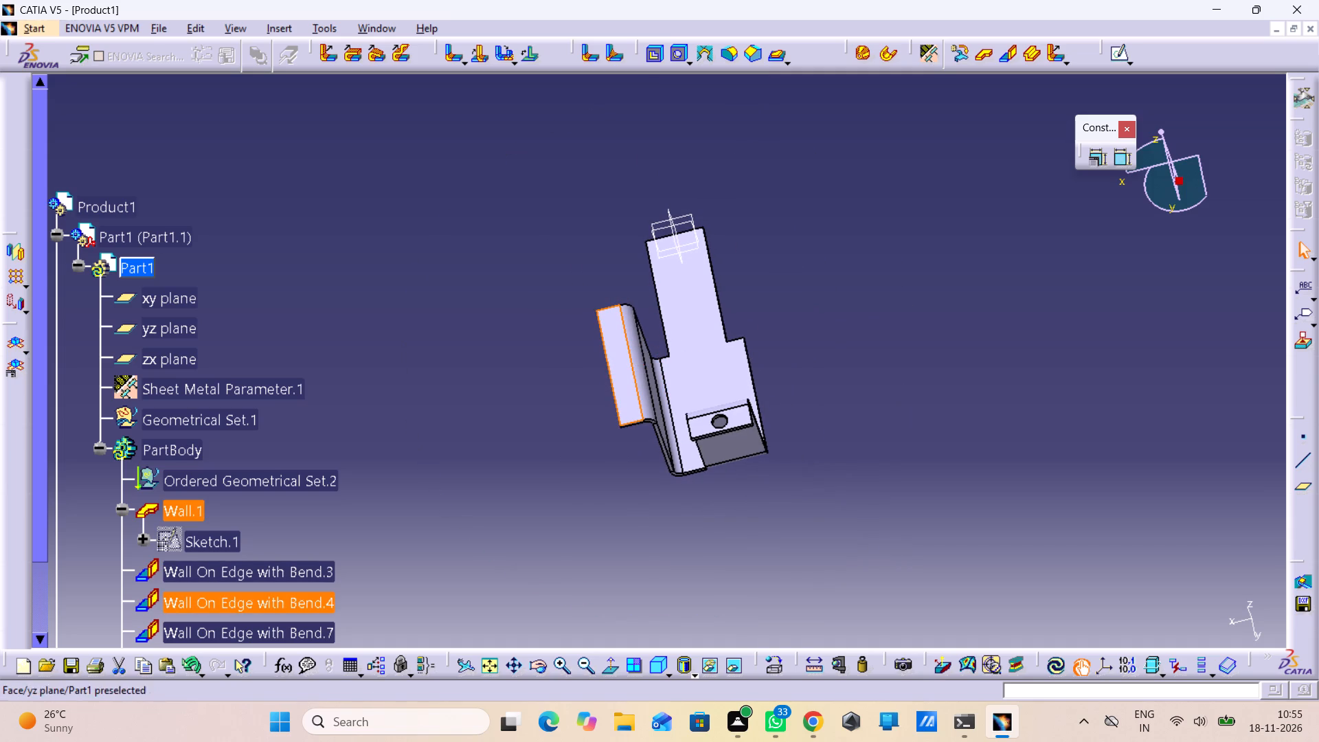
{"action": "left_click", "coordinate": [677, 51]}
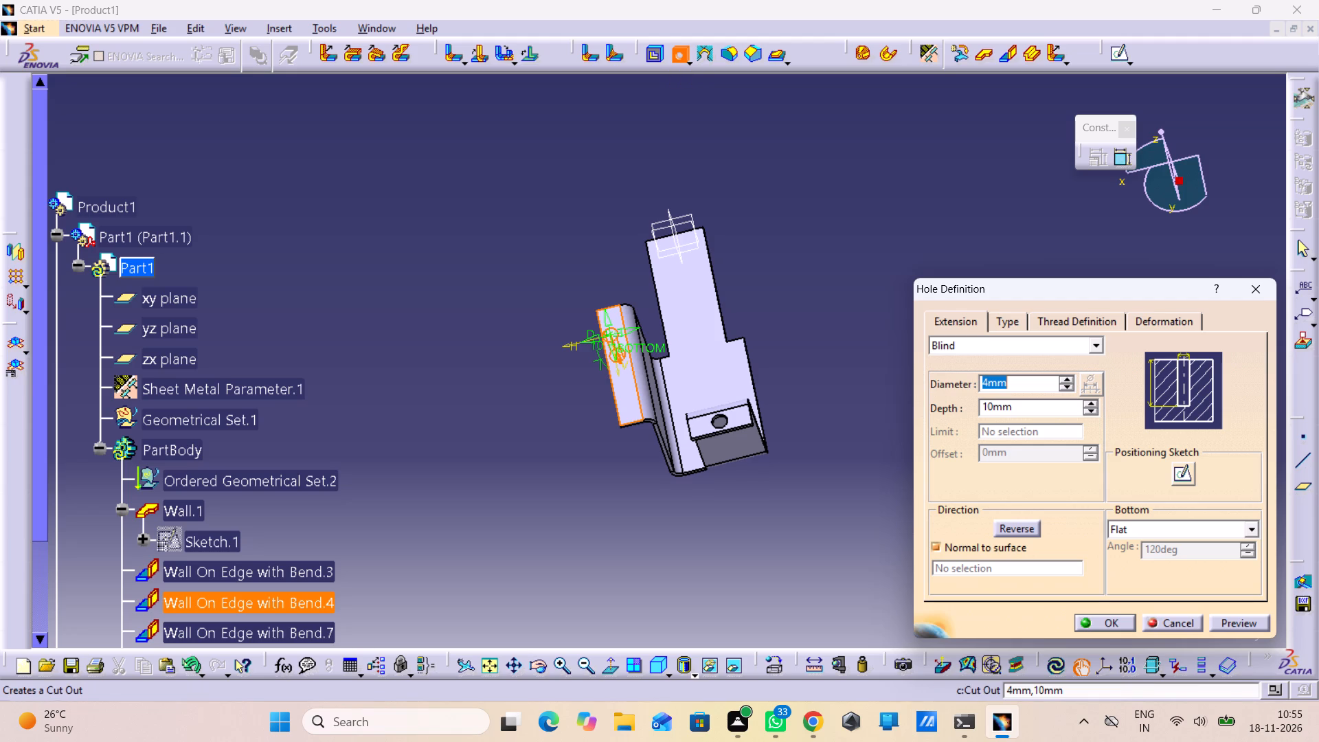
{"action": "scroll", "coordinate": [445, 113], "scroll_direction": "up", "scroll_amount": 1}
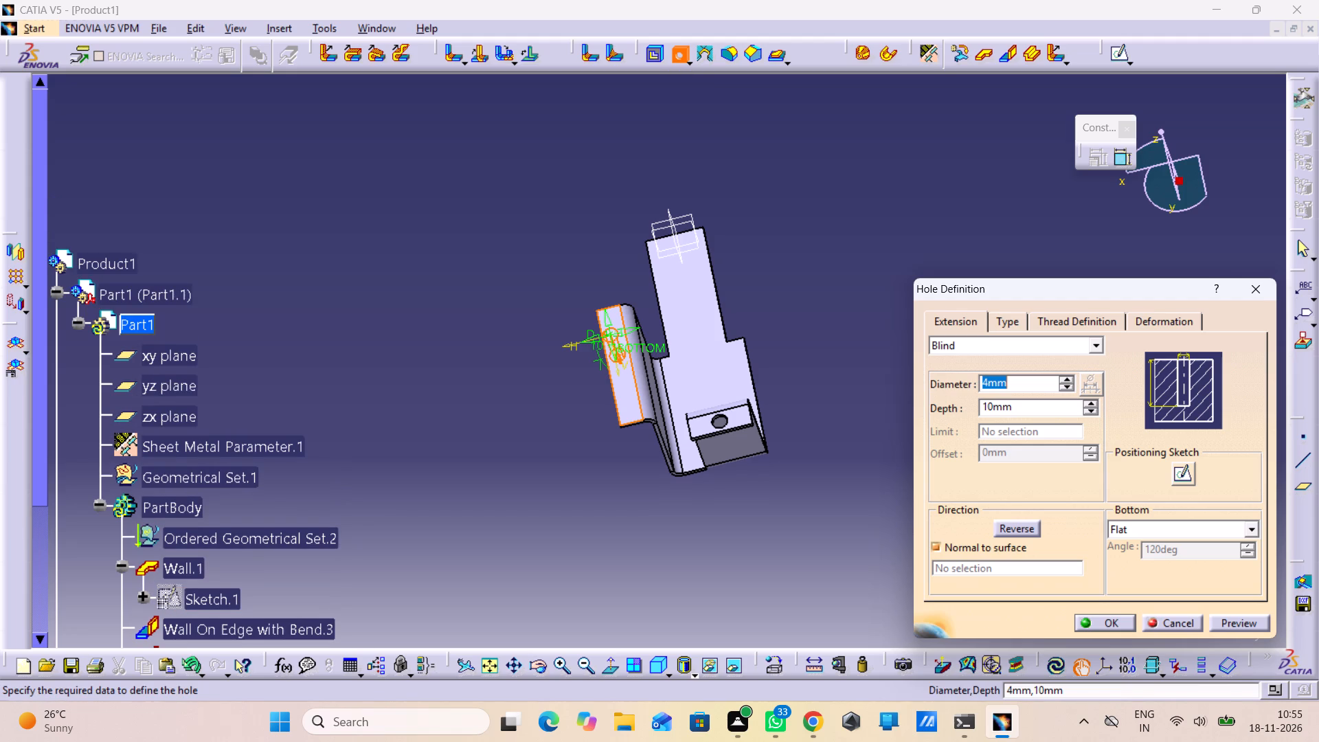
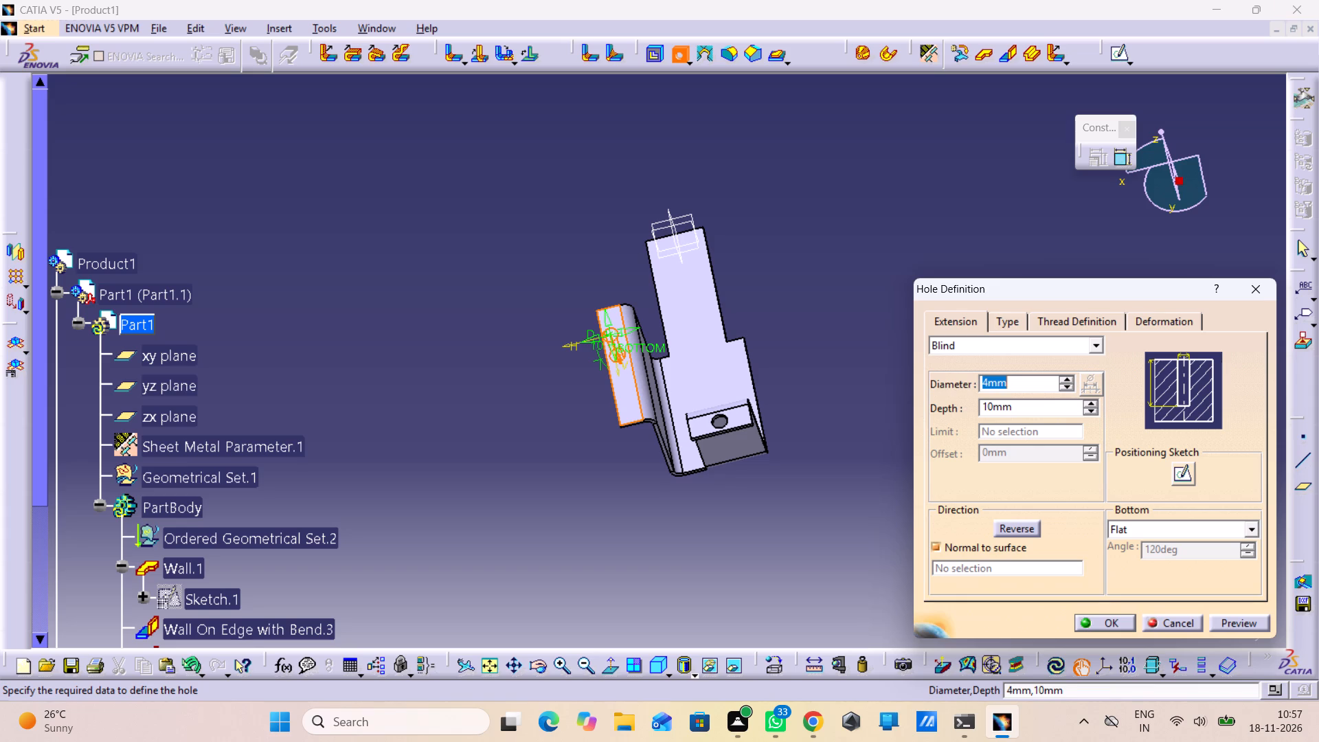
Set the new hole's diameter to 2 mm and open its positioning sketch.
{"action": "key", "text": "2"}
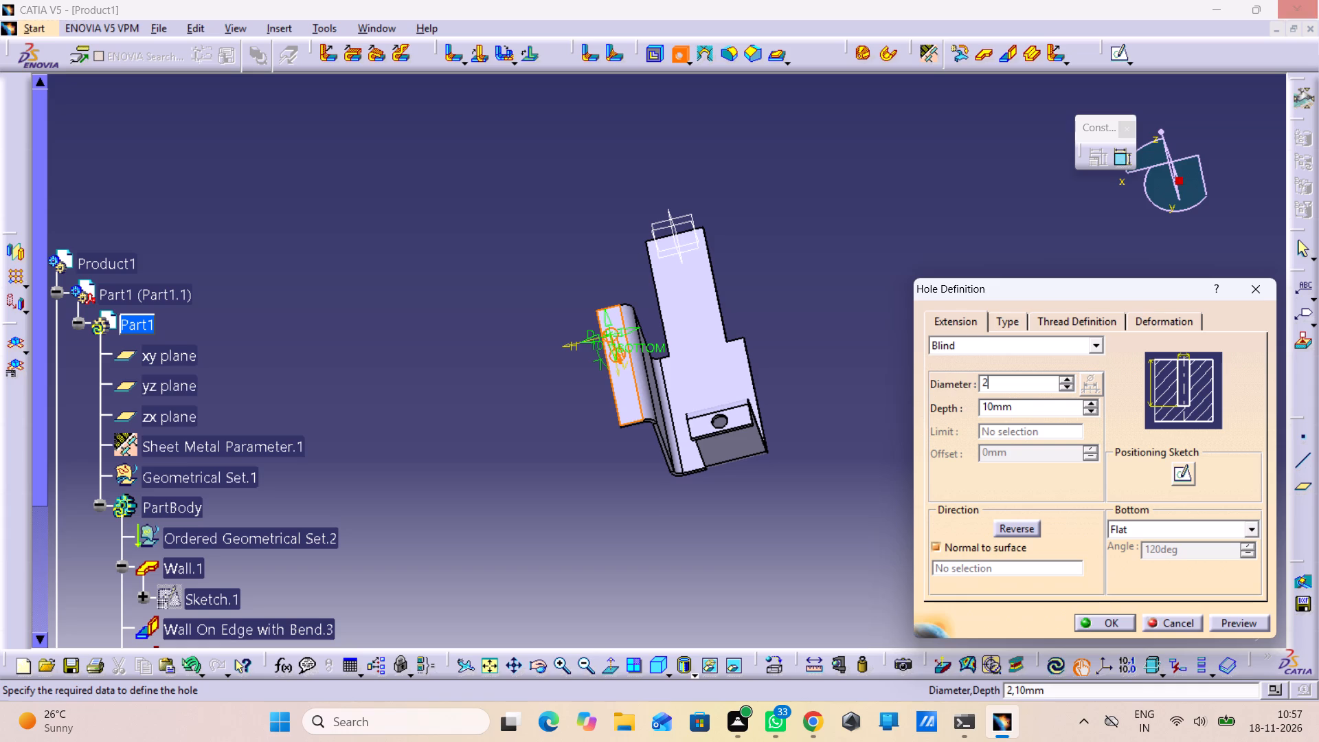
{"action": "double_click", "coordinate": [1188, 477]}
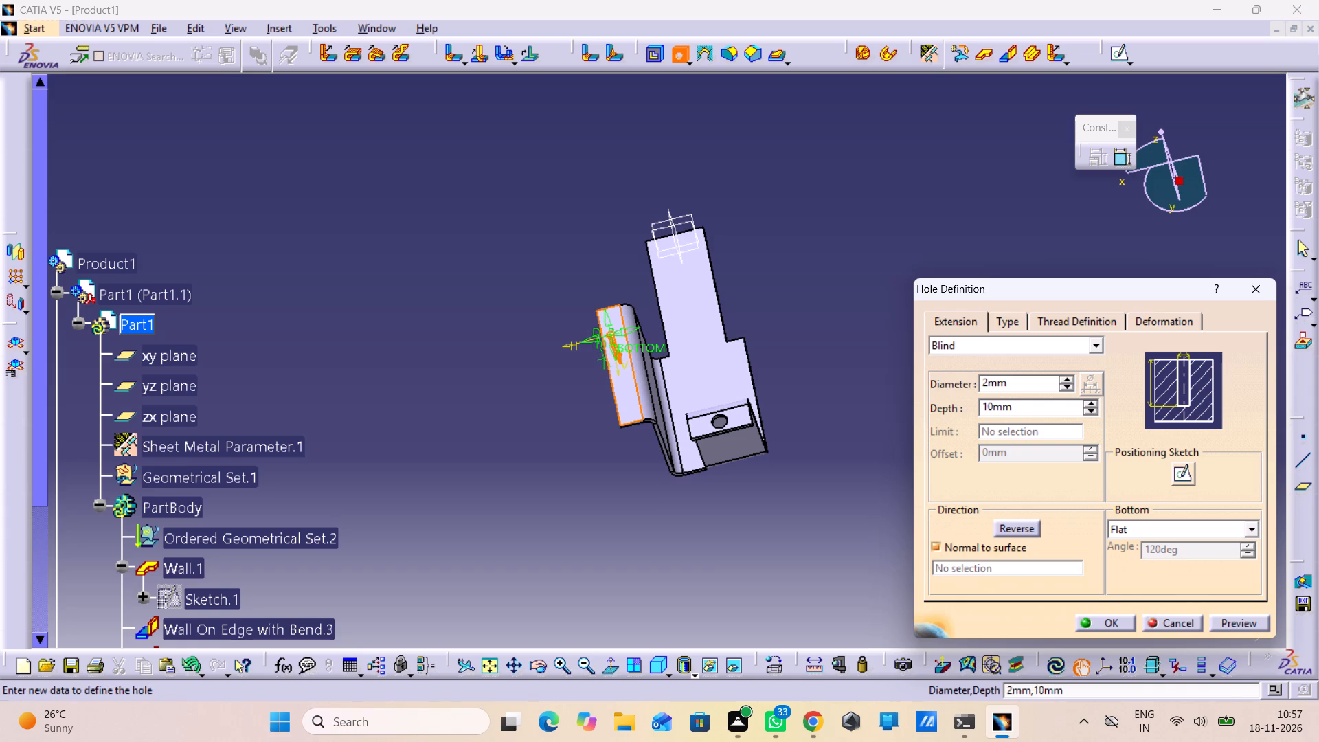
{"action": "double_click", "coordinate": [1186, 469]}
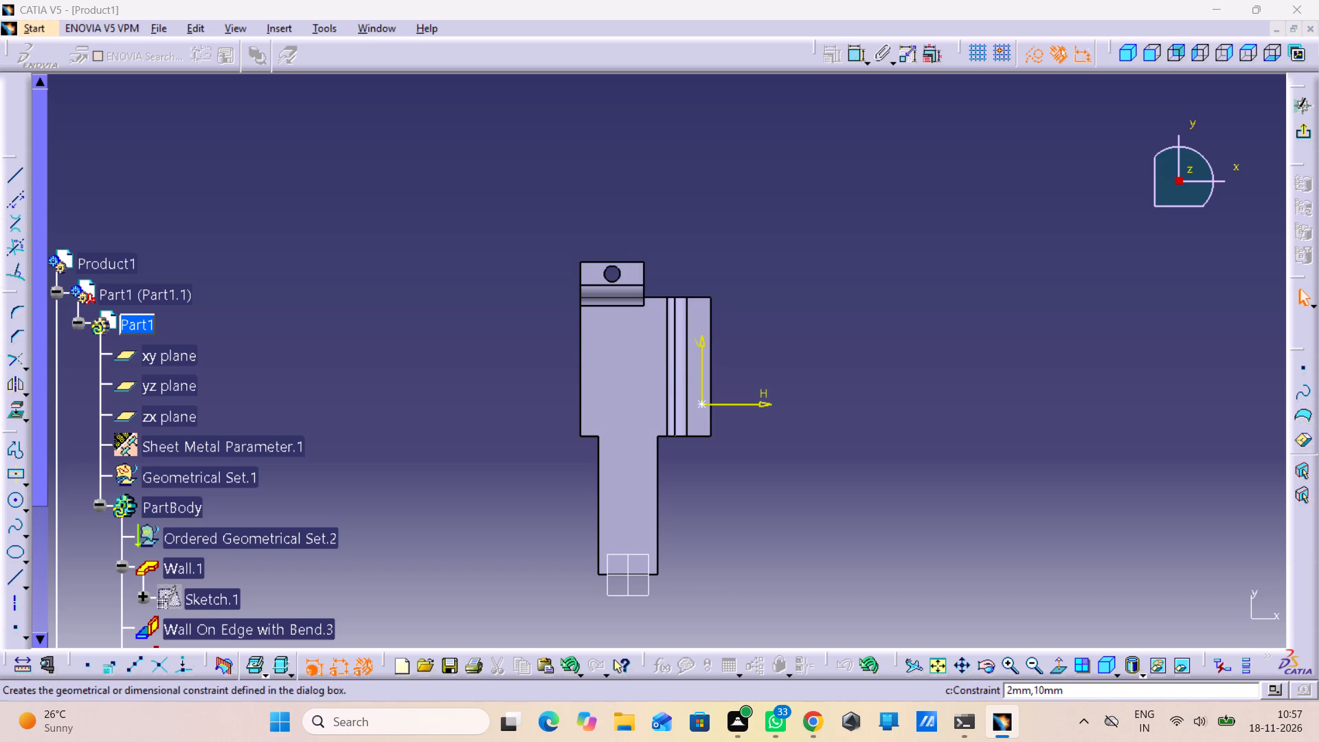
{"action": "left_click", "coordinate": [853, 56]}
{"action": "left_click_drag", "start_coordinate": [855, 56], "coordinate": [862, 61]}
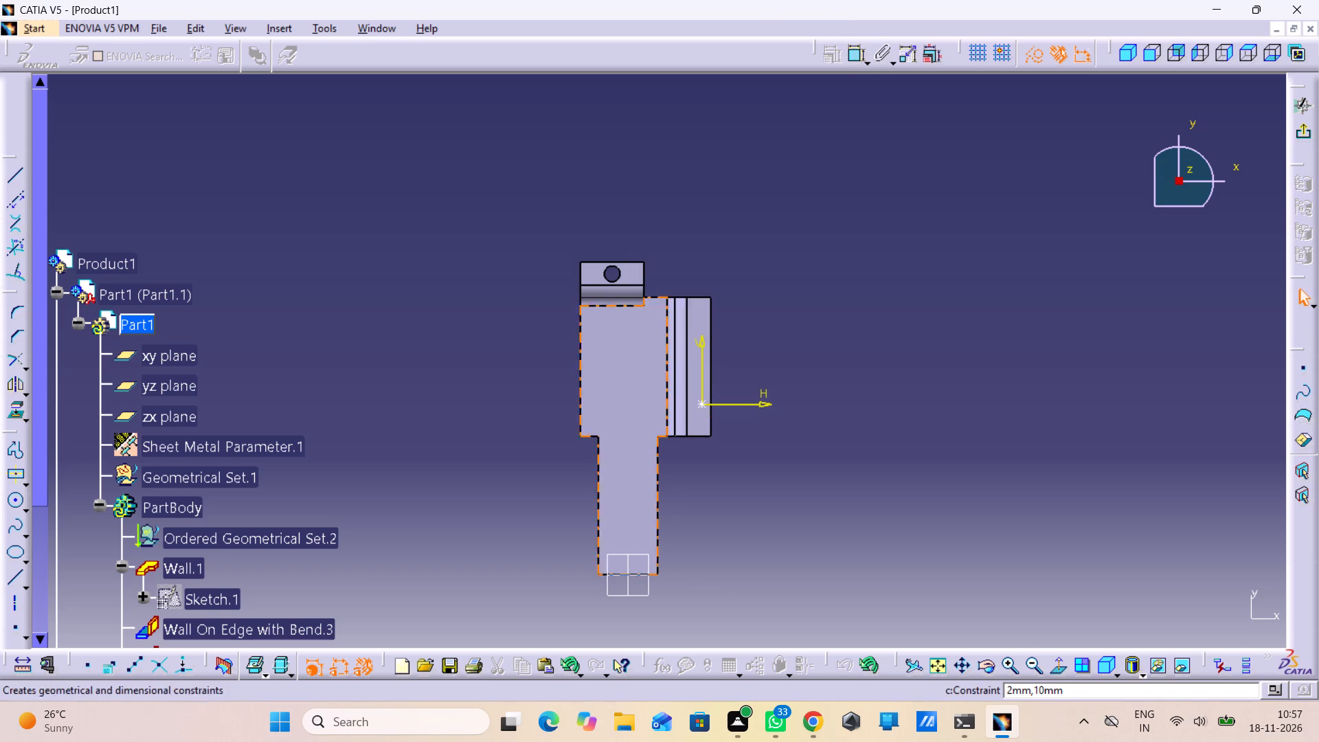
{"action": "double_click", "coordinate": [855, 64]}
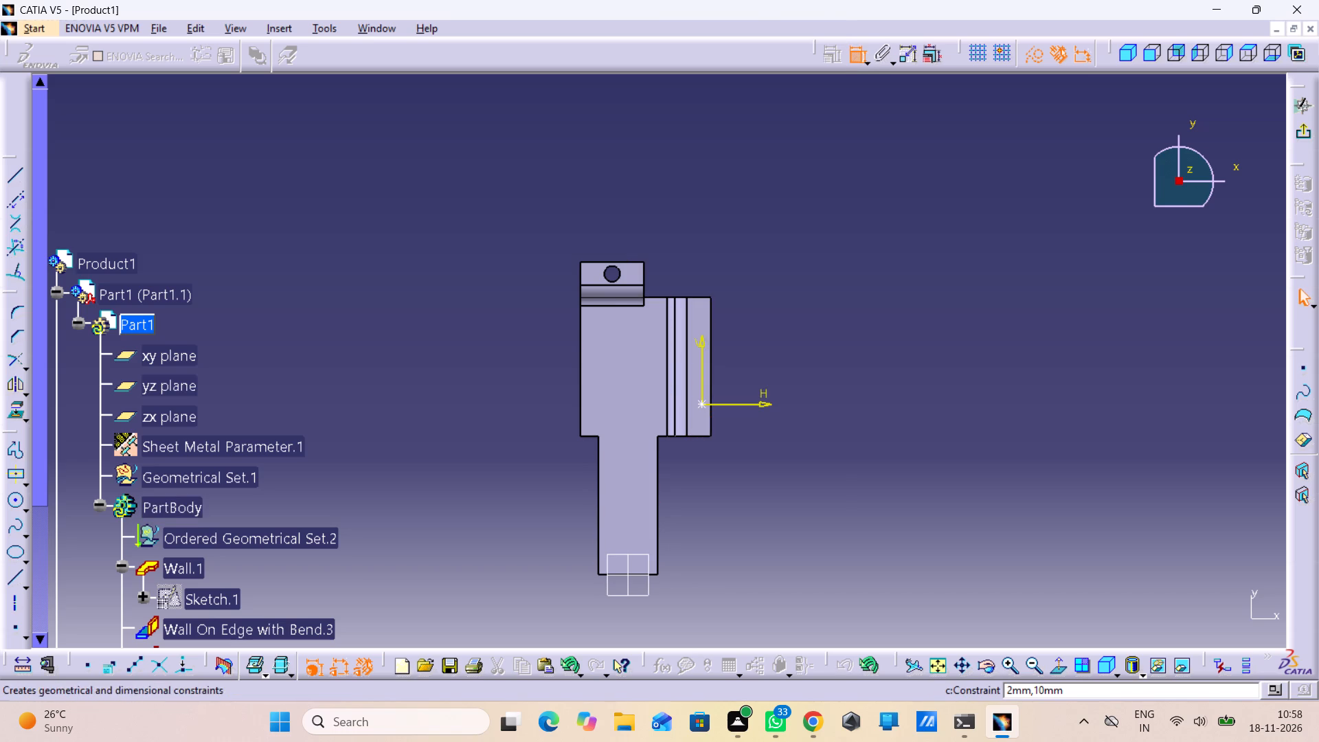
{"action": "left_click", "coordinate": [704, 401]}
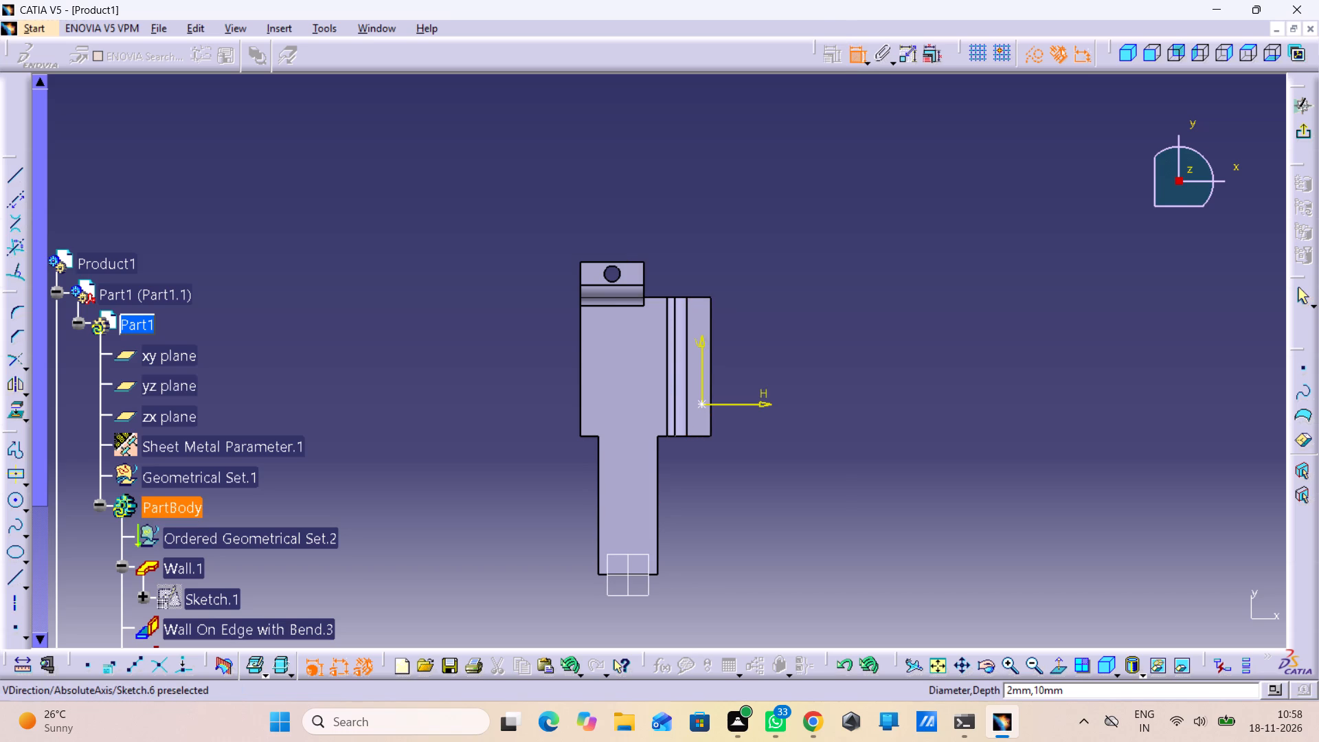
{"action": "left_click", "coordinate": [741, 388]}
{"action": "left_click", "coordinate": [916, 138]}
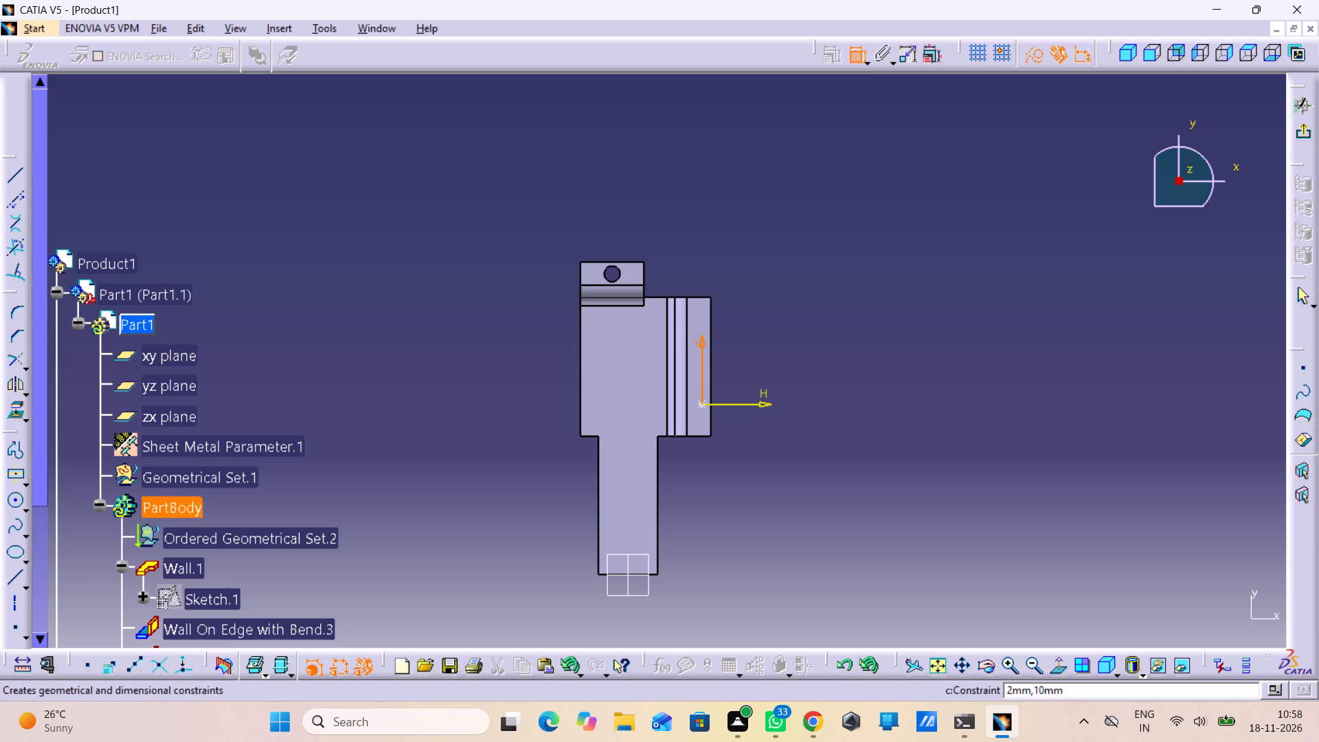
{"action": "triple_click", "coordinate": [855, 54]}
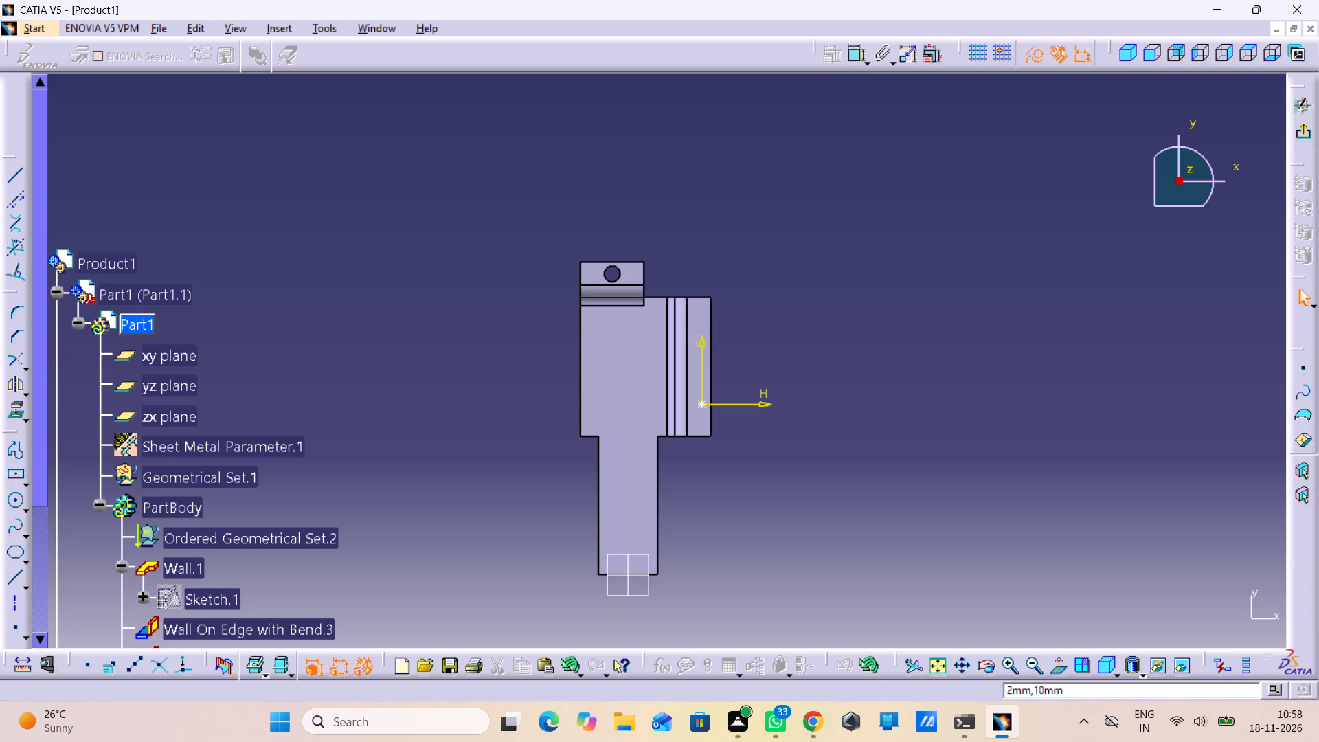
Constrain the hole centre 3 mm from the flange's short end edge nearest the narrow base extension.
{"action": "double_click", "coordinate": [861, 60]}
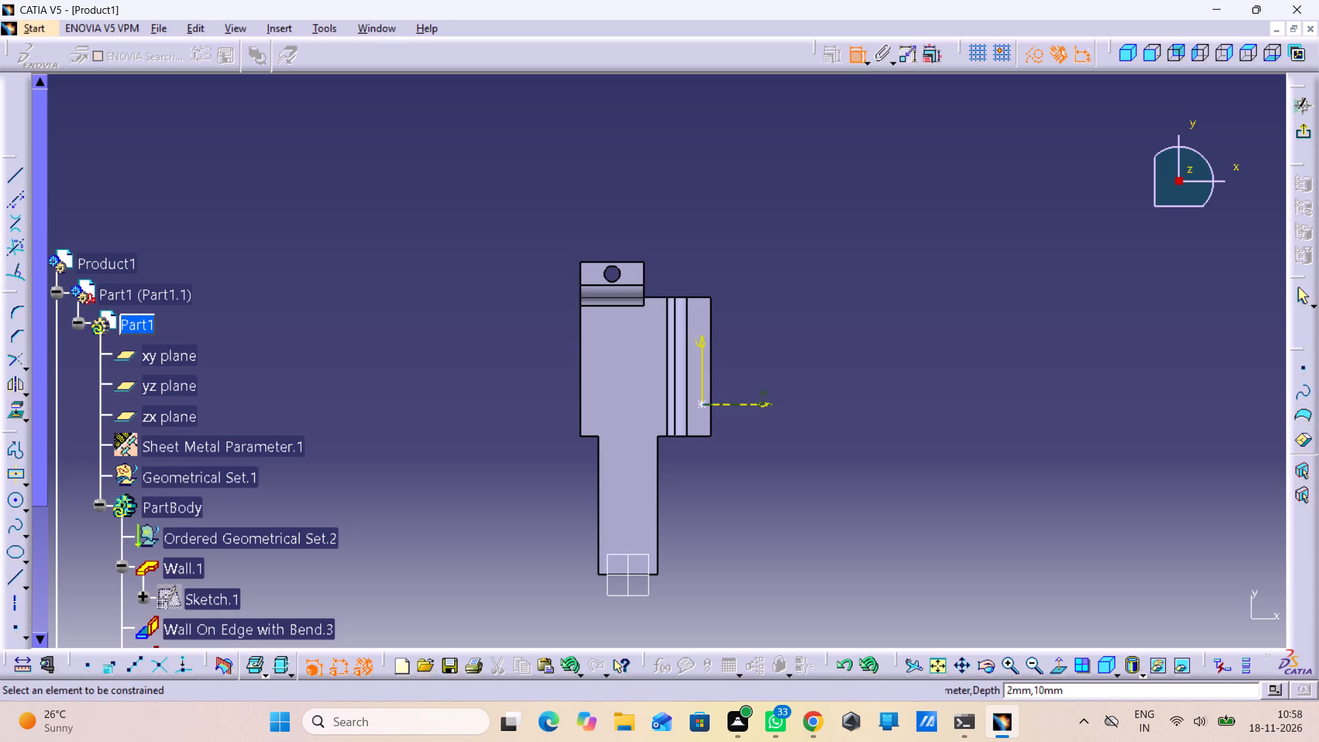
{"action": "left_click", "coordinate": [705, 405]}
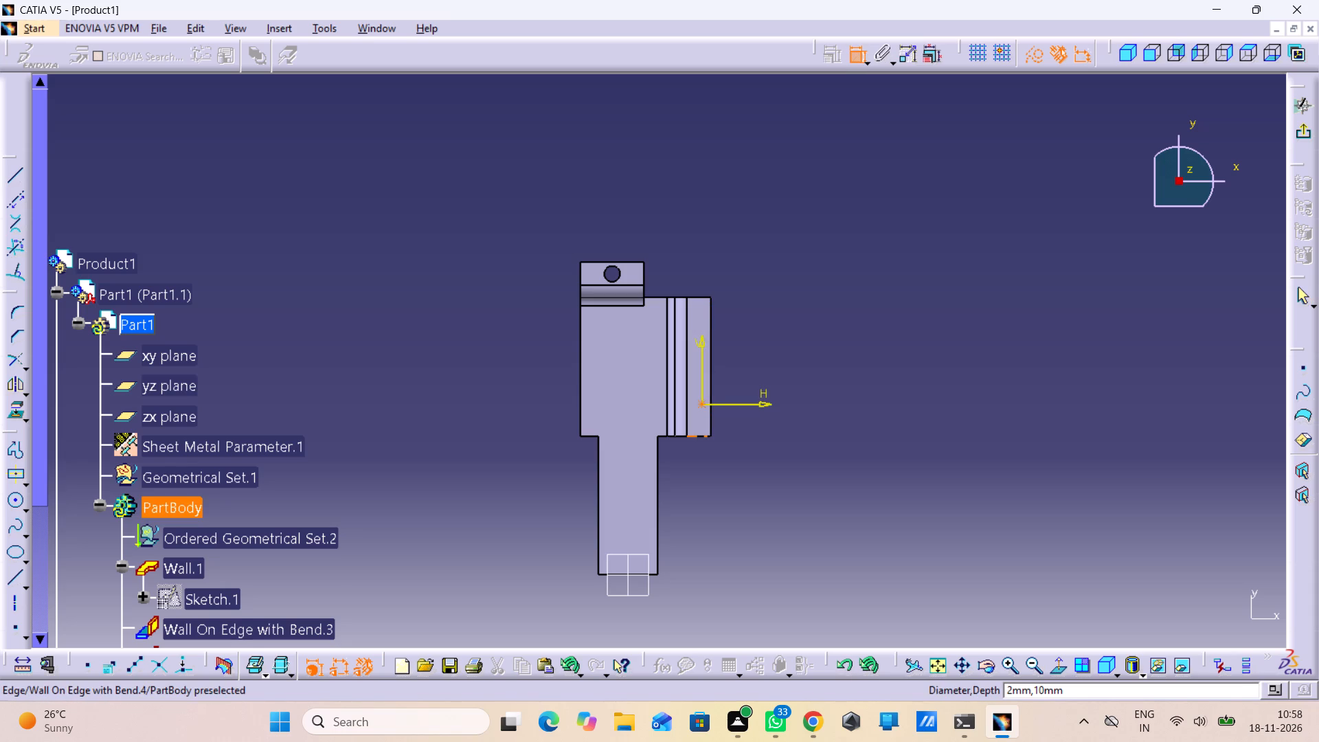
{"action": "left_click", "coordinate": [697, 433]}
{"action": "left_click", "coordinate": [768, 423]}
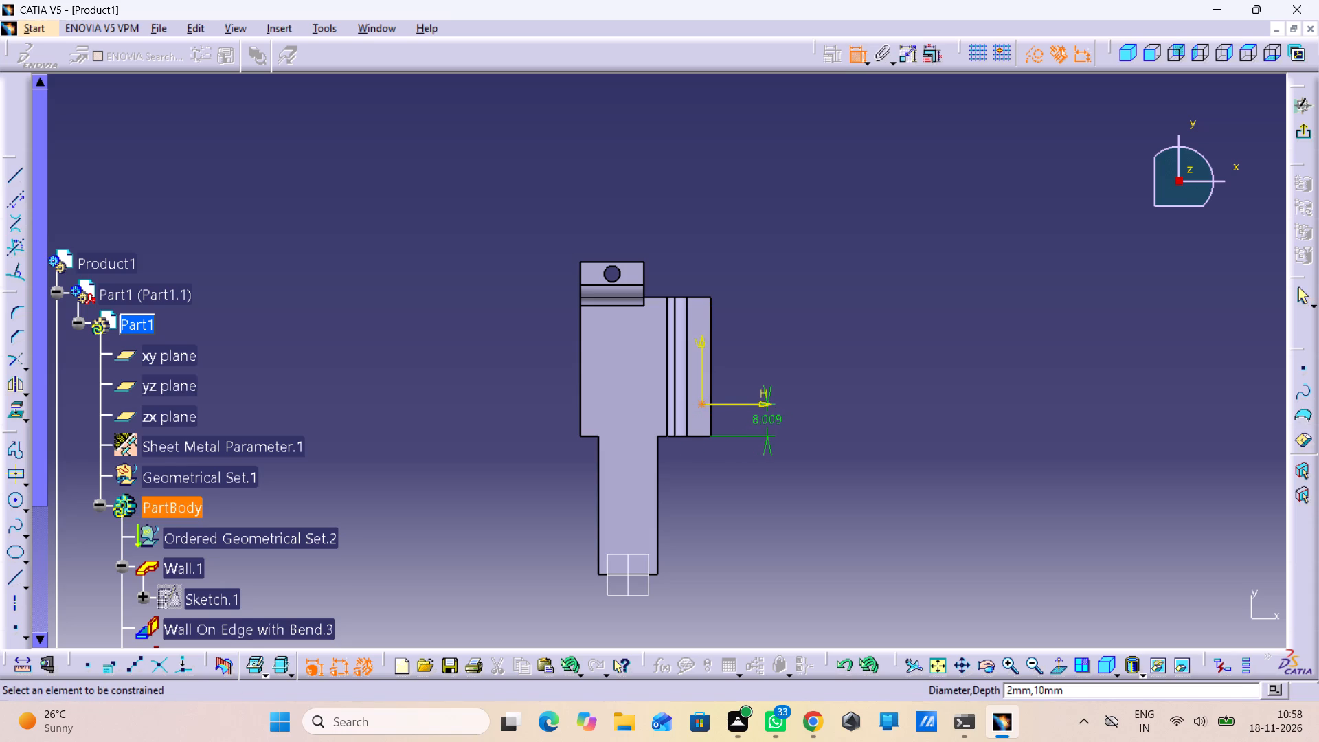
{"action": "double_click", "coordinate": [766, 423]}
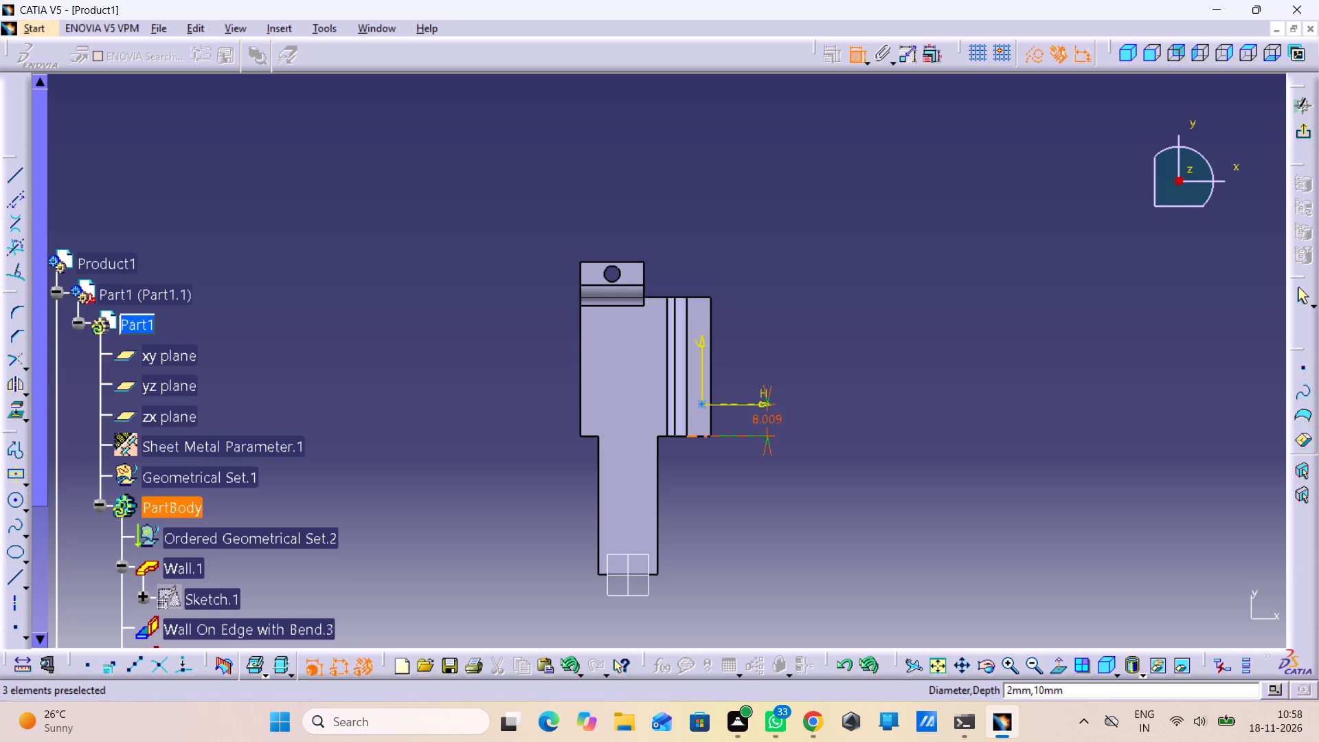
{"action": "left_click", "coordinate": [766, 409]}
{"action": "left_click", "coordinate": [764, 410]}
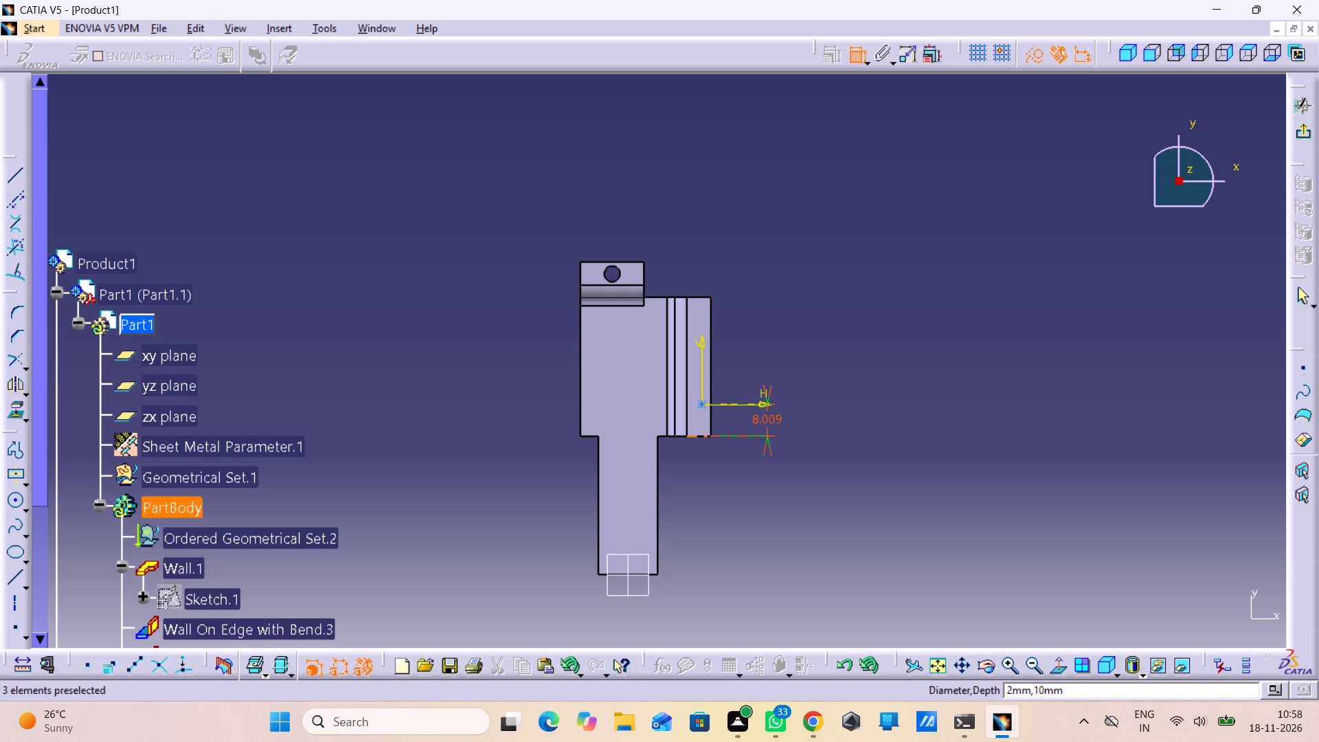
{"action": "double_click", "coordinate": [764, 410]}
{"action": "key", "text": "3"}
{"action": "key", "text": "Return"}
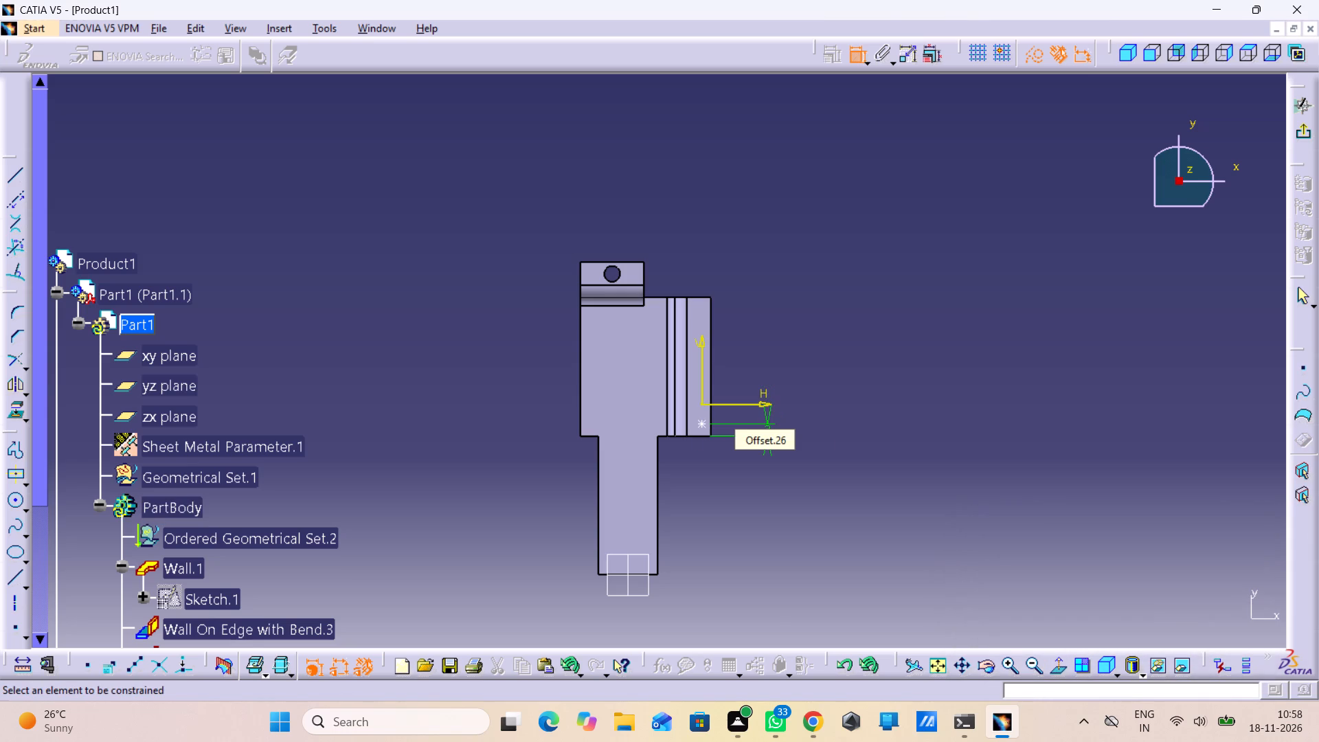
Constrain the hole centre 3 mm from the flange's long outer edge.
{"action": "middle_click_drag", "start_coordinate": [699, 442], "coordinate": [701, 388]}
{"action": "right_click", "coordinate": [699, 442]}
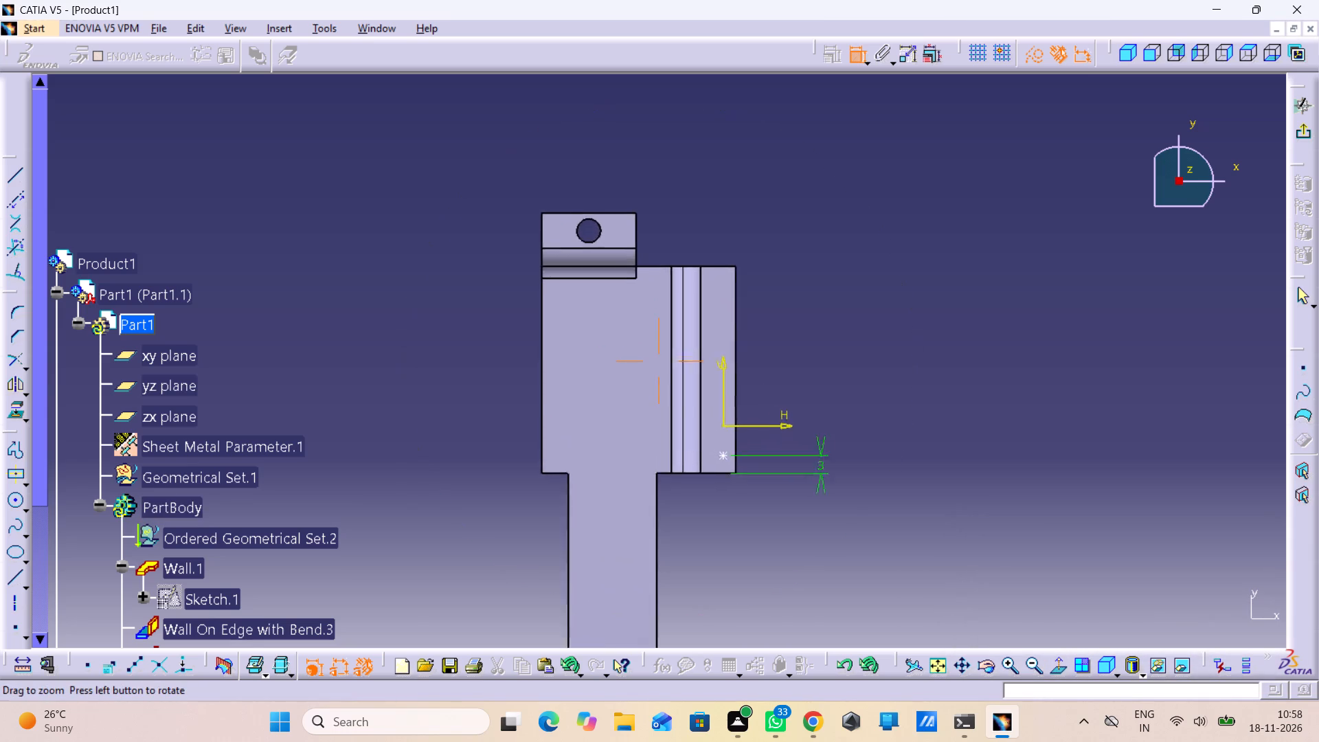
{"action": "middle_click_drag", "start_coordinate": [701, 388], "coordinate": [703, 362]}
{"action": "left_click", "coordinate": [745, 477]}
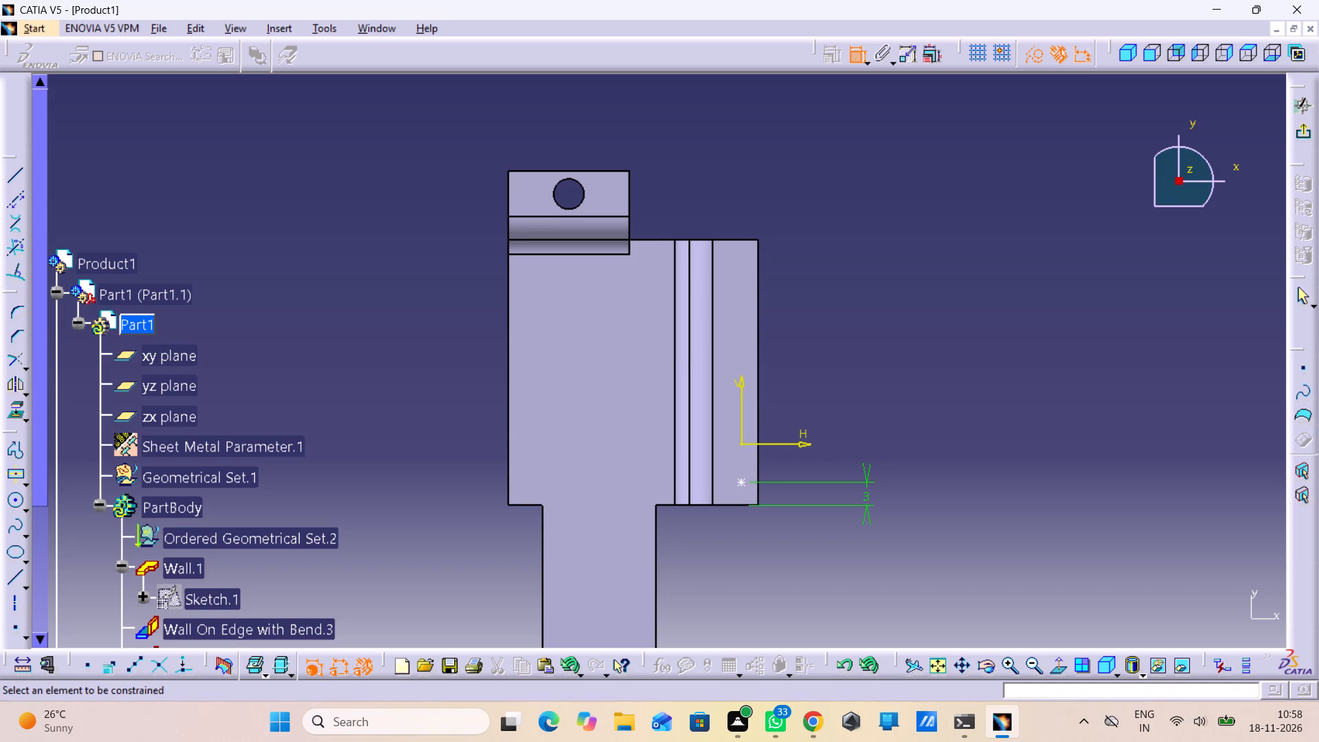
{"action": "left_click", "coordinate": [742, 480]}
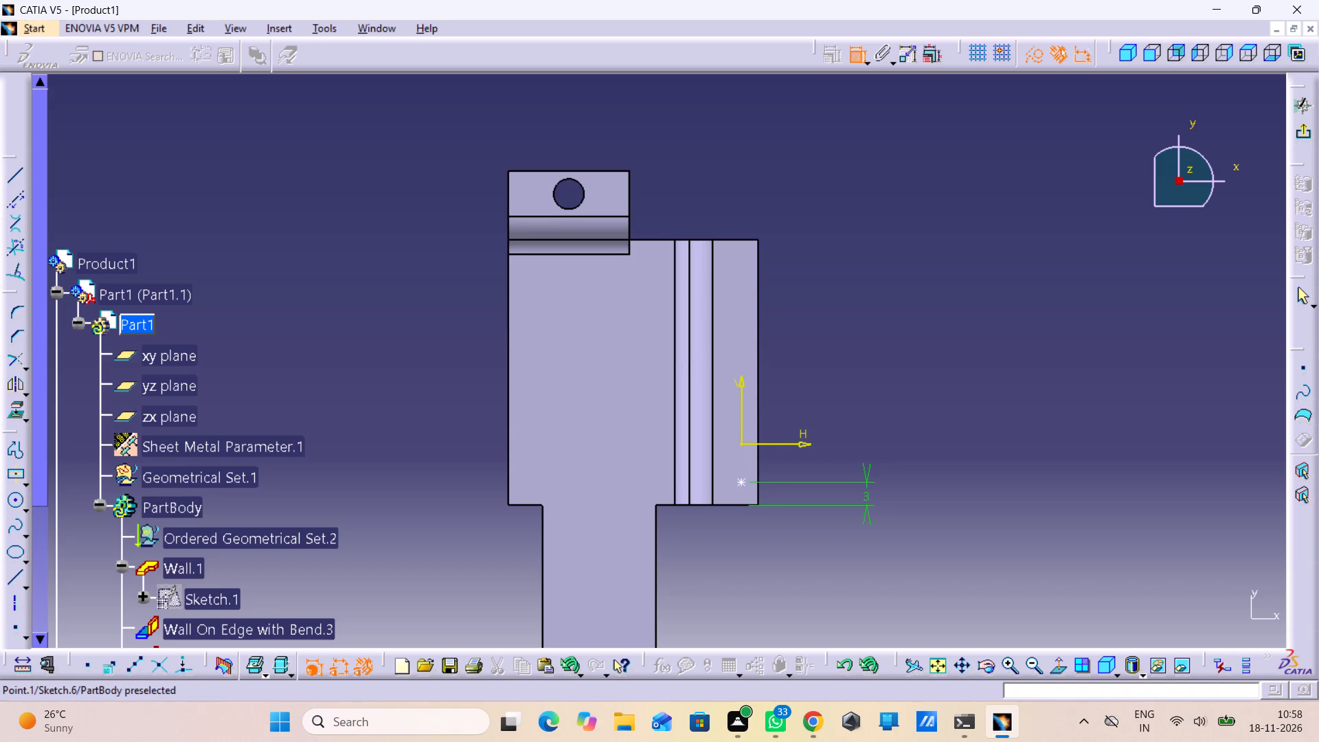
{"action": "left_click", "coordinate": [757, 473]}
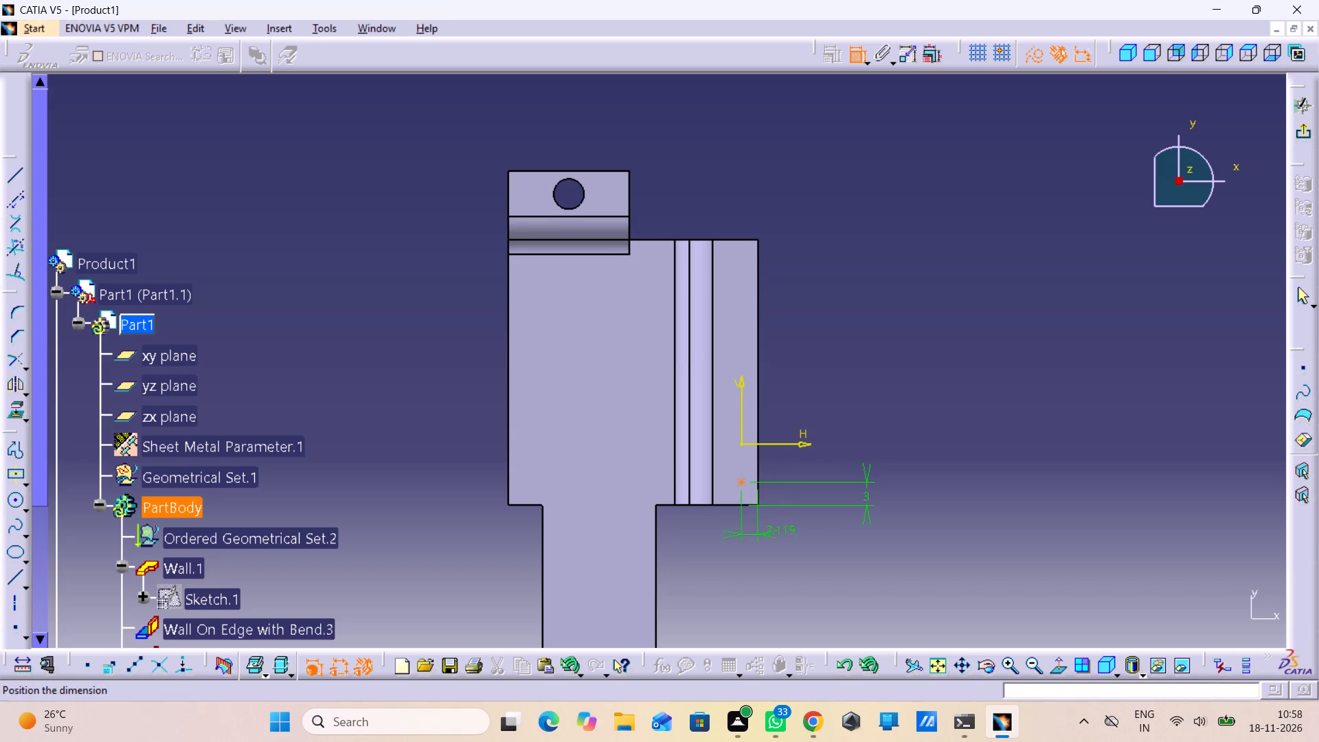
{"action": "left_click", "coordinate": [821, 535]}
{"action": "double_click", "coordinate": [822, 527]}
{"action": "key", "text": "3"}
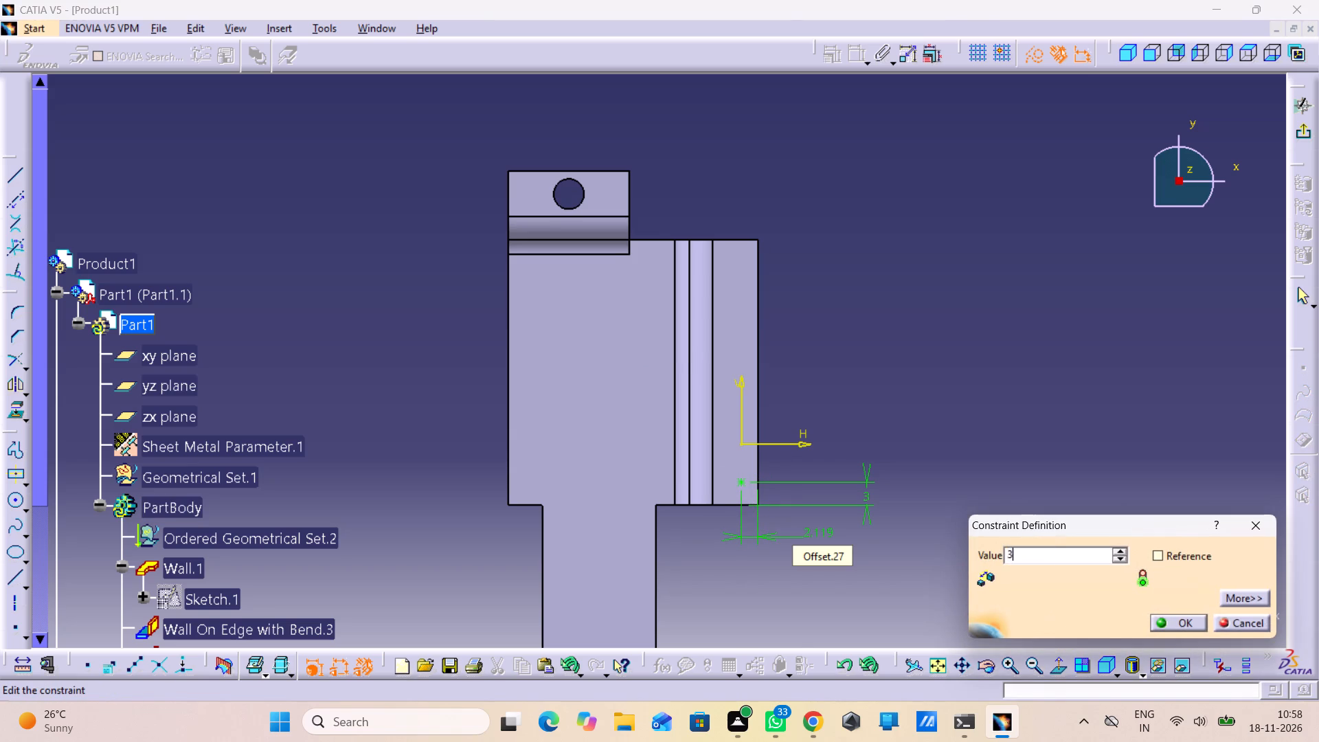
{"action": "key", "text": "Return"}
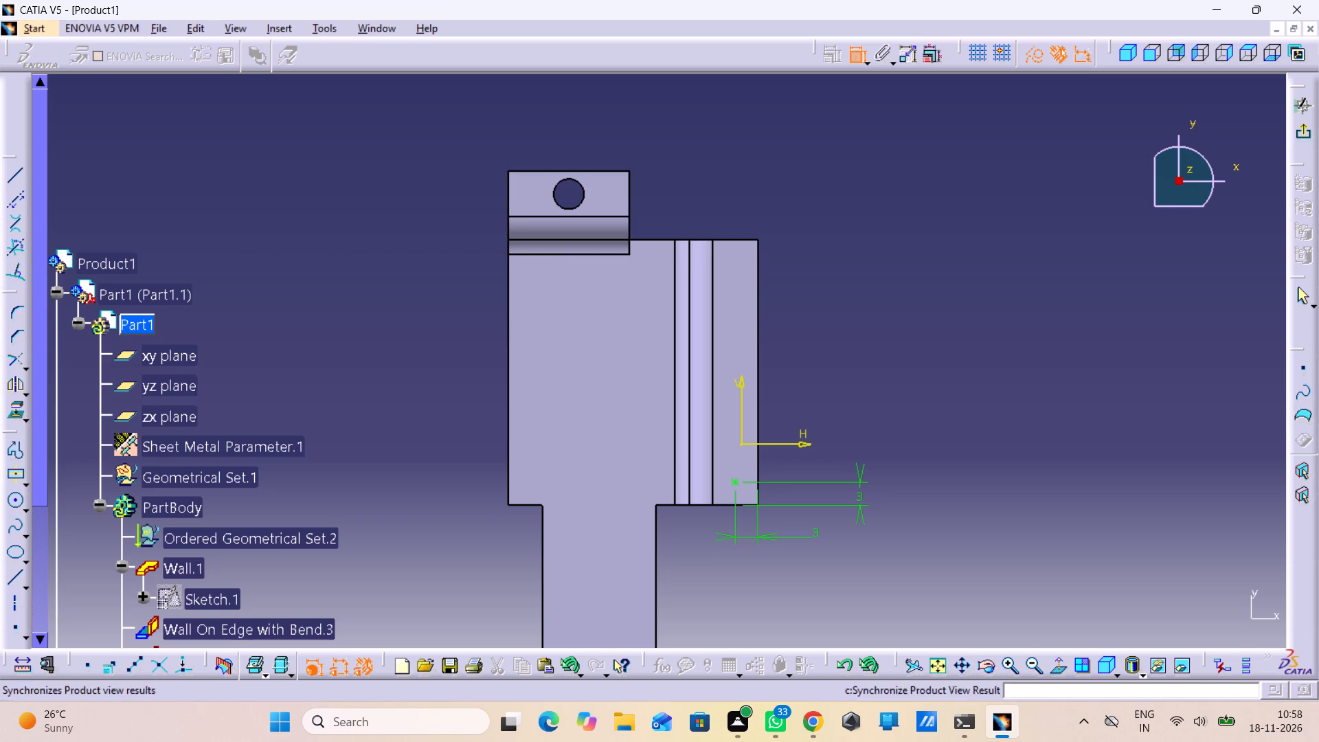
Leave the positioning sketch, change the hole's extent from blind to Up To Next, preview it and accept it.
{"action": "left_click", "coordinate": [1304, 126]}
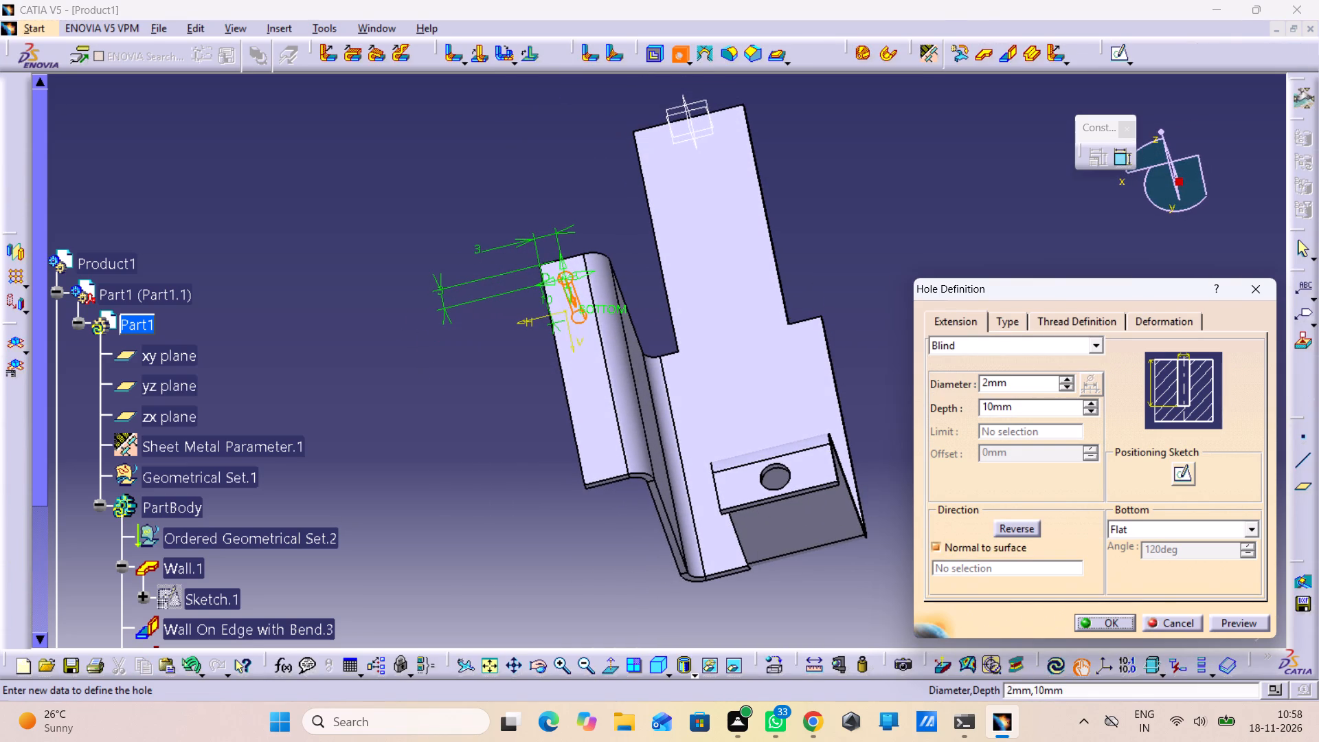
{"action": "left_click", "coordinate": [1057, 345]}
{"action": "left_click", "coordinate": [1042, 376]}
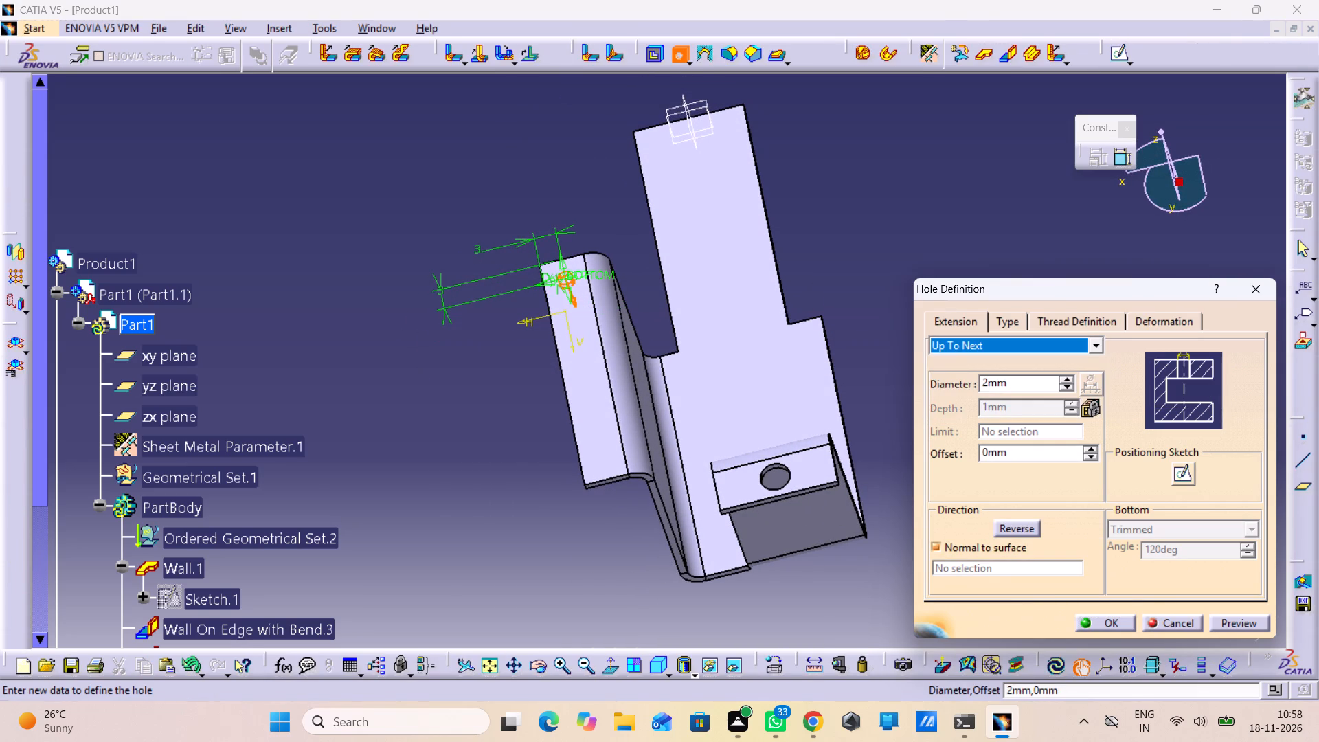
{"action": "left_click", "coordinate": [1224, 620]}
{"action": "left_click", "coordinate": [1097, 622]}
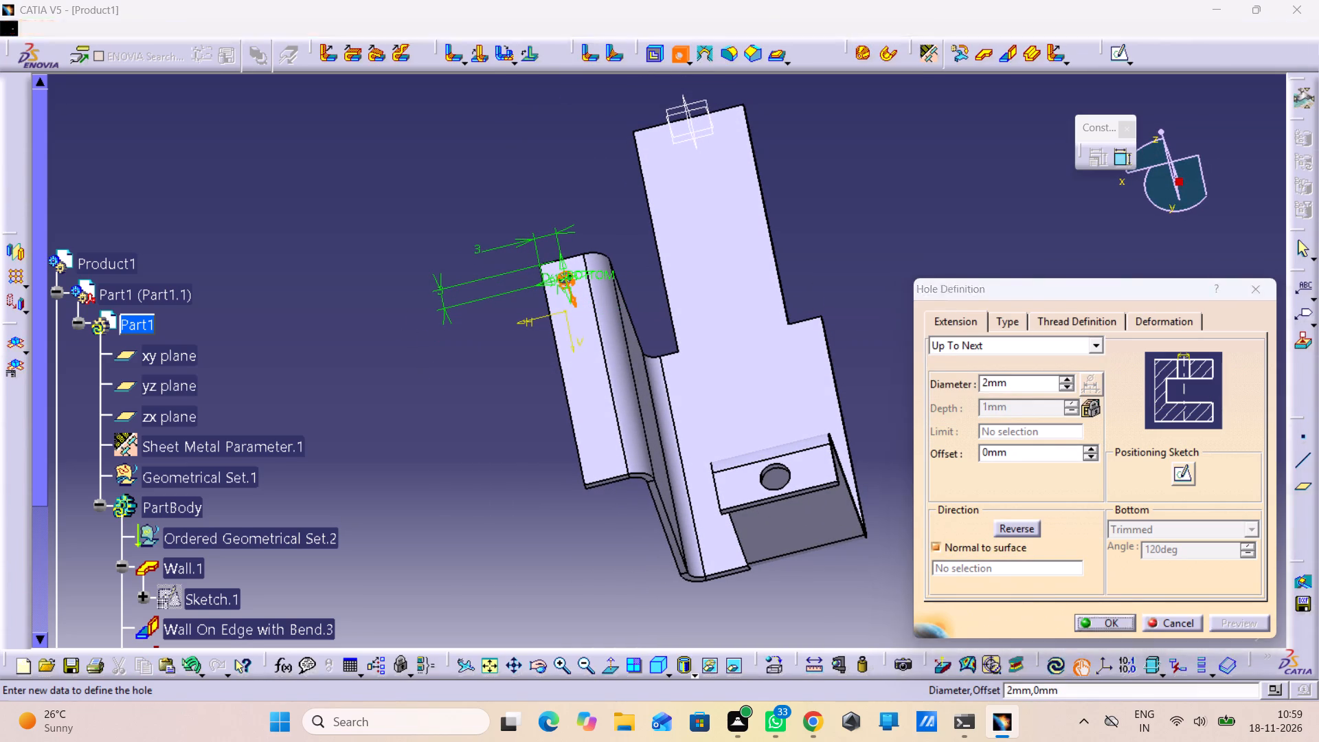
{"action": "left_click", "coordinate": [1017, 296]}
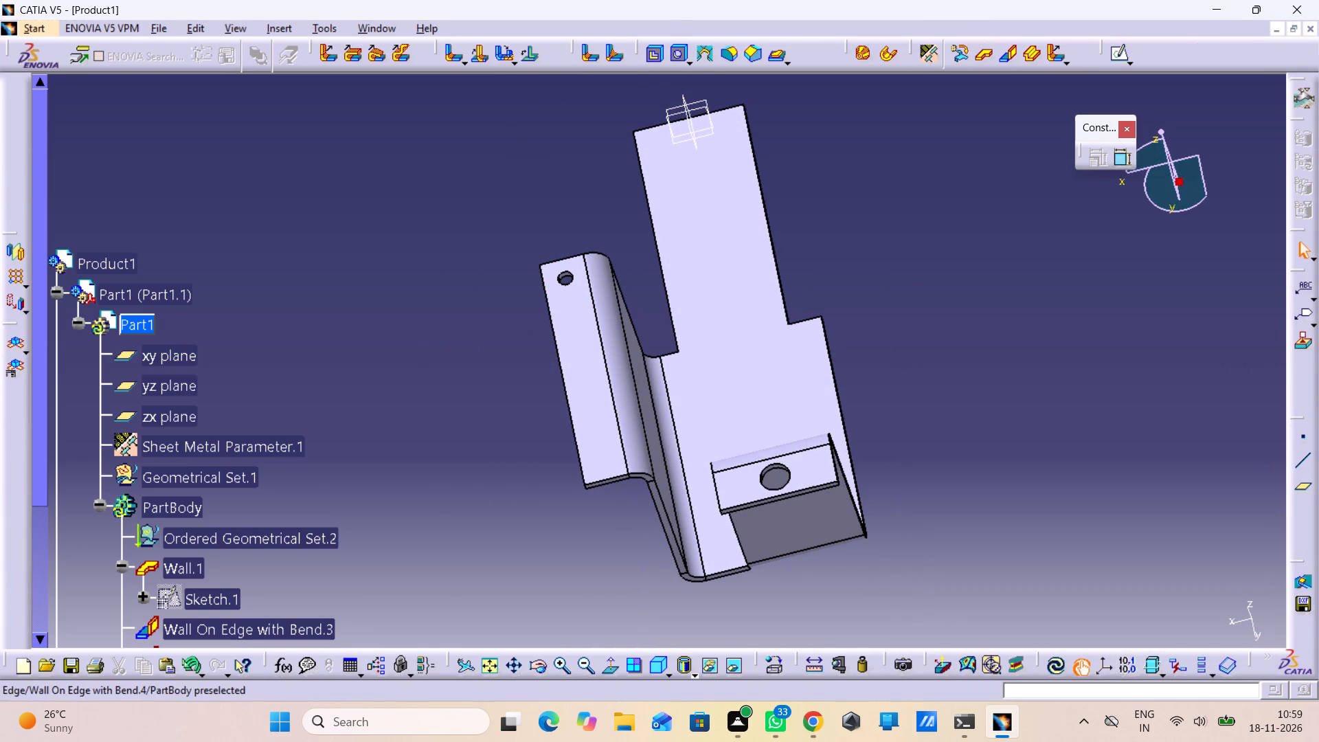
Start a second 2 mm Up To Next hole on the same long flange and open its positioning sketch.
{"action": "left_click", "coordinate": [594, 403]}
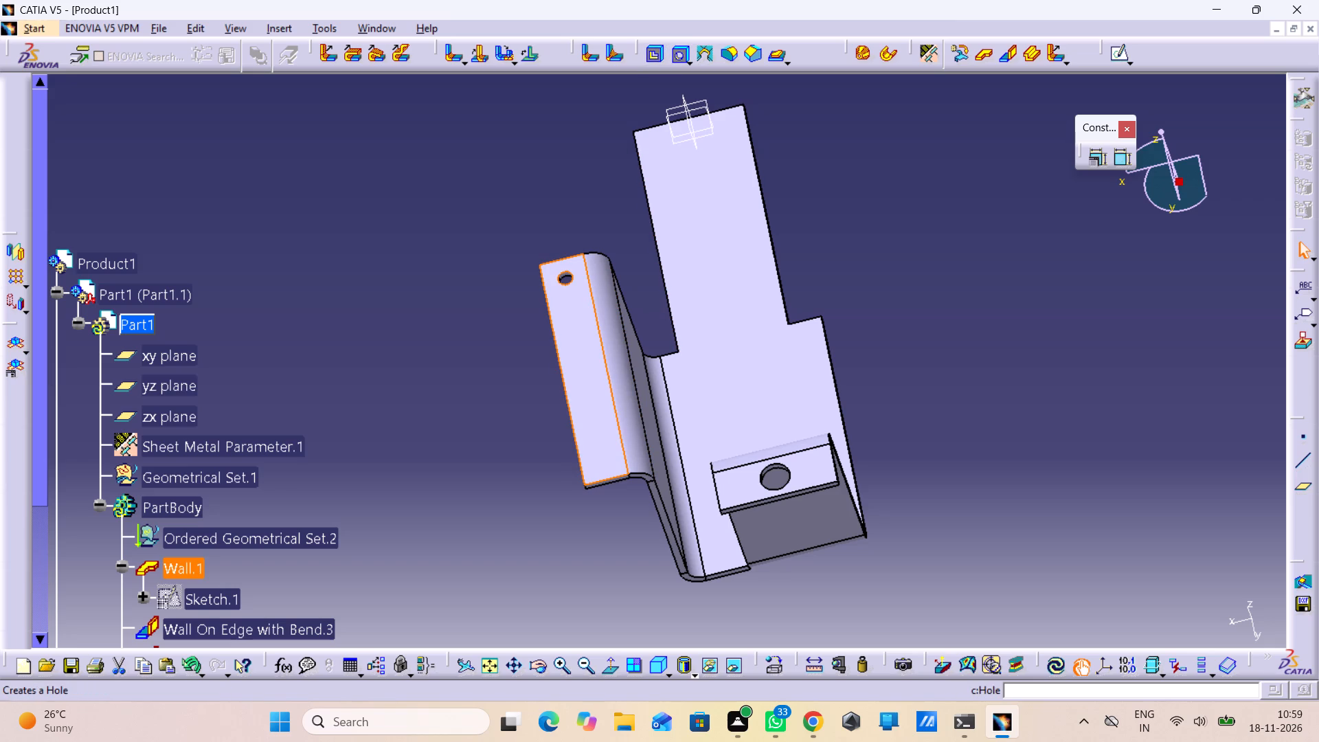
{"action": "left_click", "coordinate": [683, 59]}
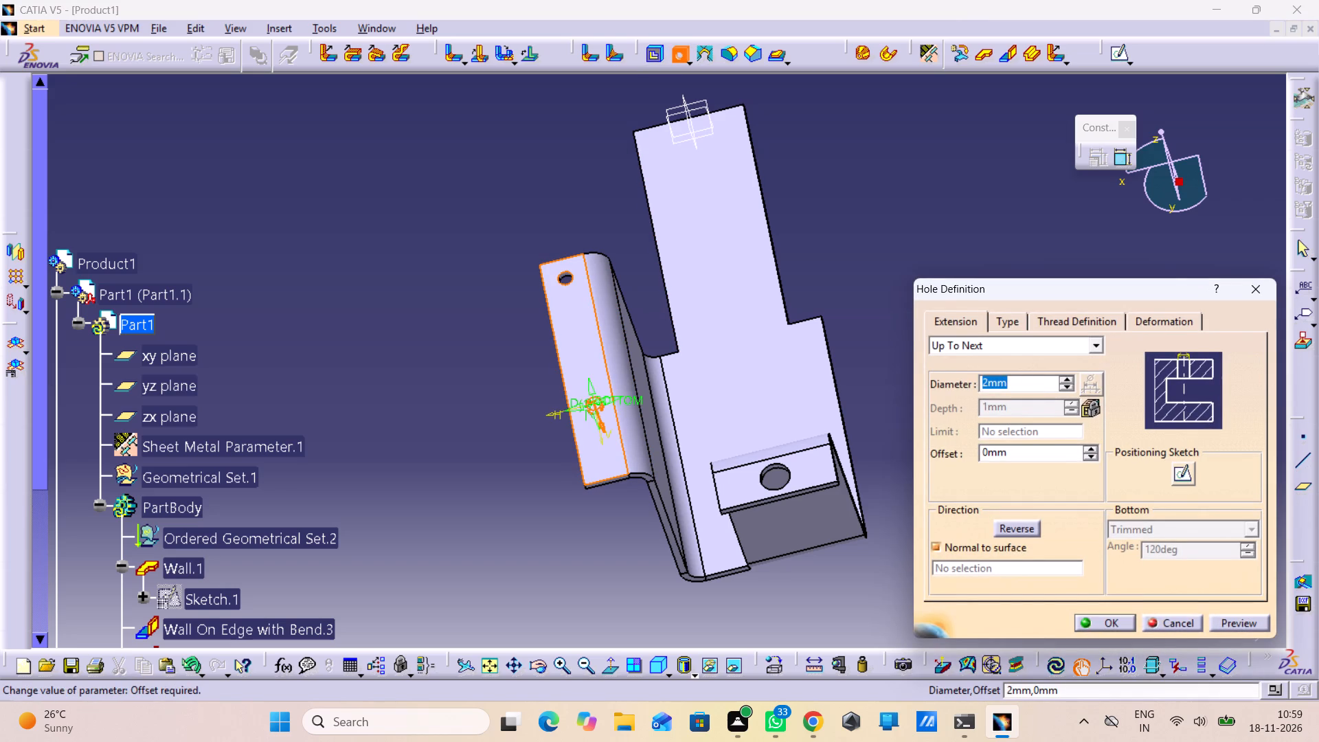
{"action": "double_click", "coordinate": [1177, 473]}
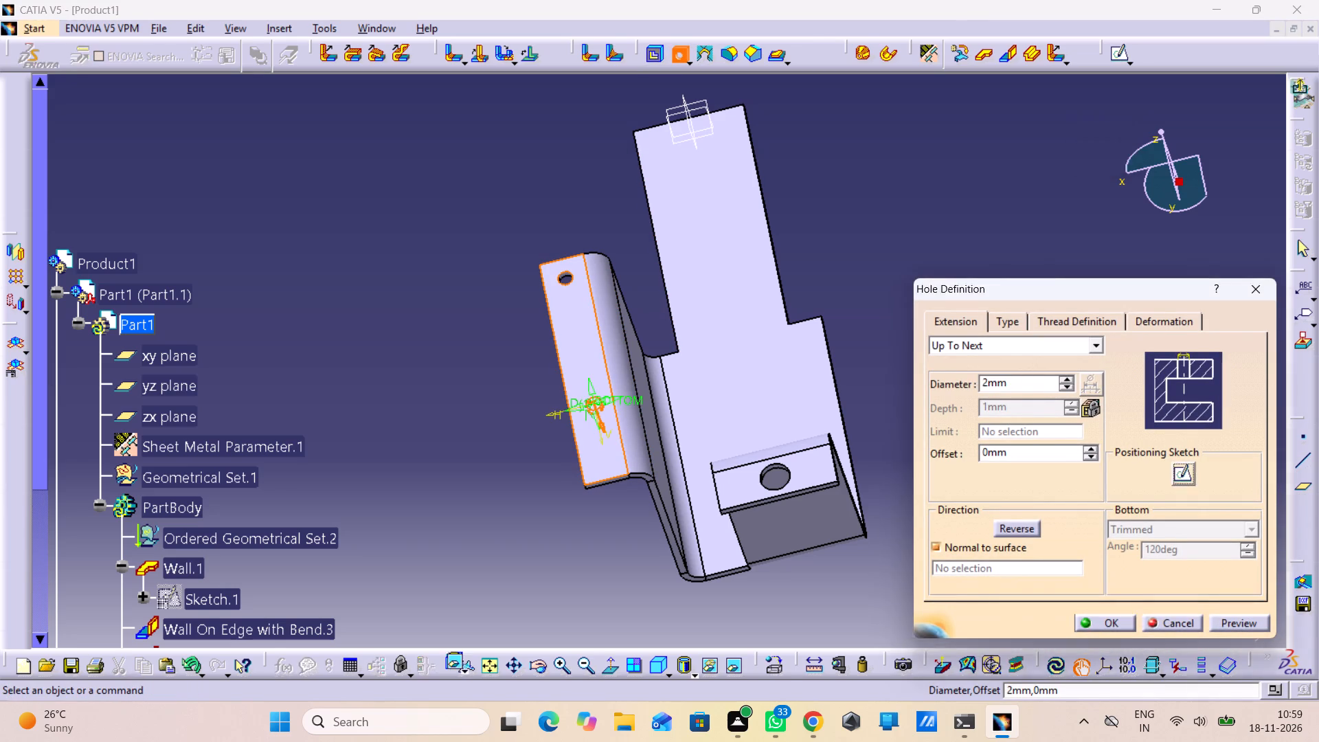
Dimension the second hole's centre from the flange's short end edge farthest from the first hole.
{"action": "double_click", "coordinate": [850, 59]}
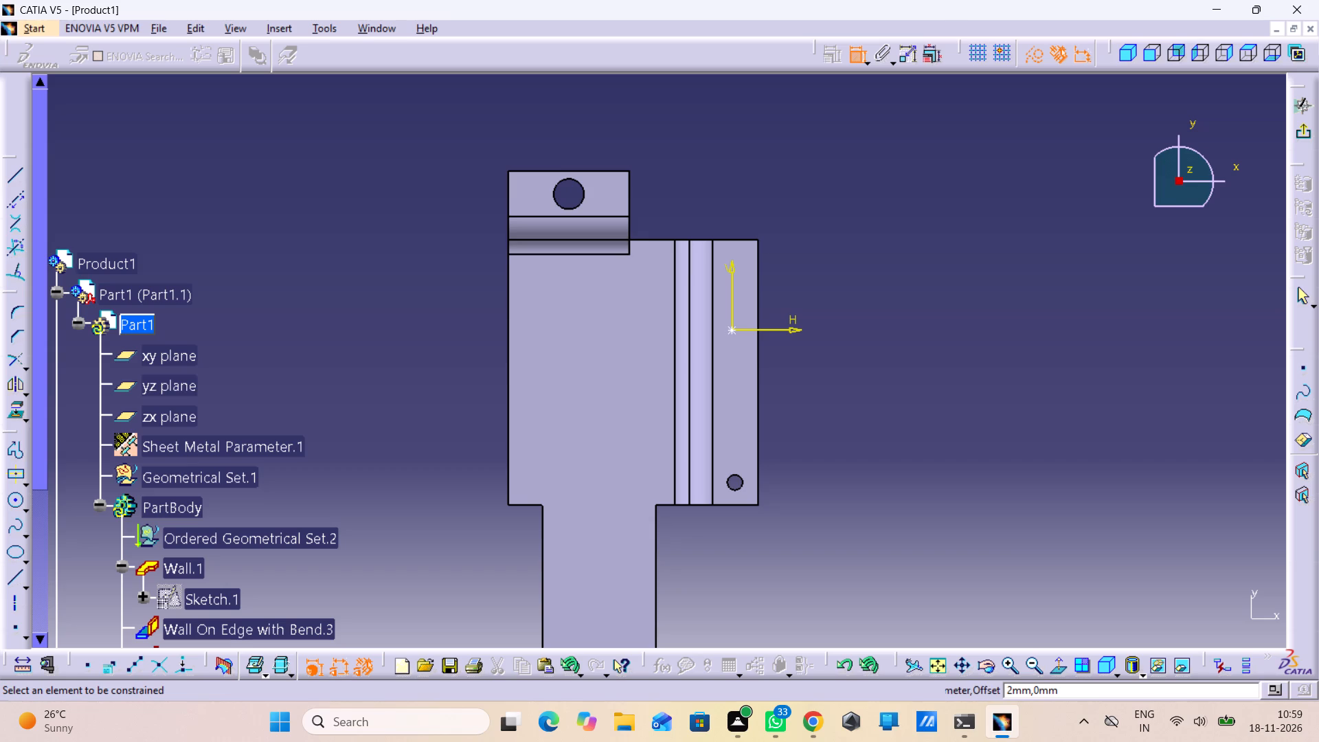
{"action": "left_click", "coordinate": [733, 330]}
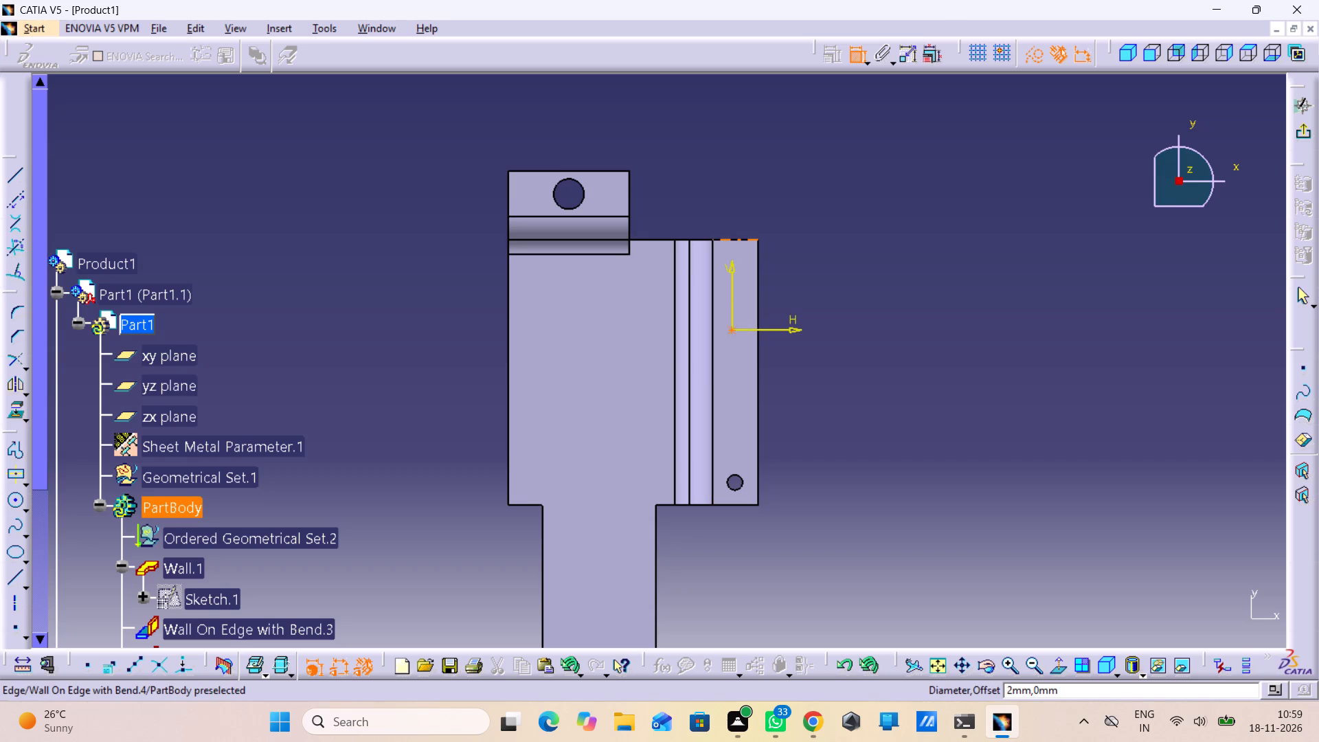
{"action": "left_click", "coordinate": [736, 242]}
{"action": "left_click", "coordinate": [812, 278]}
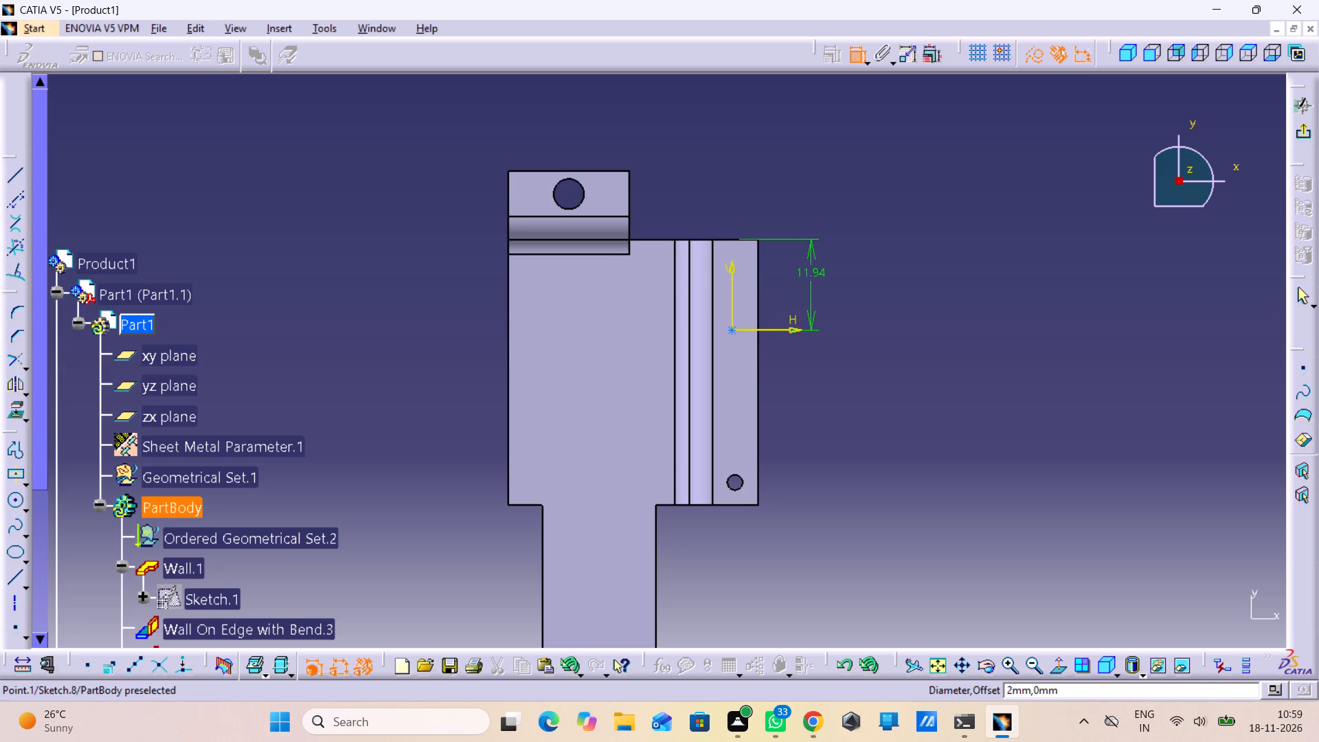
Dimension the second hole's centre from the flange's long outer edge and set that distance to 3 mm.
{"action": "left_click", "coordinate": [734, 328]}
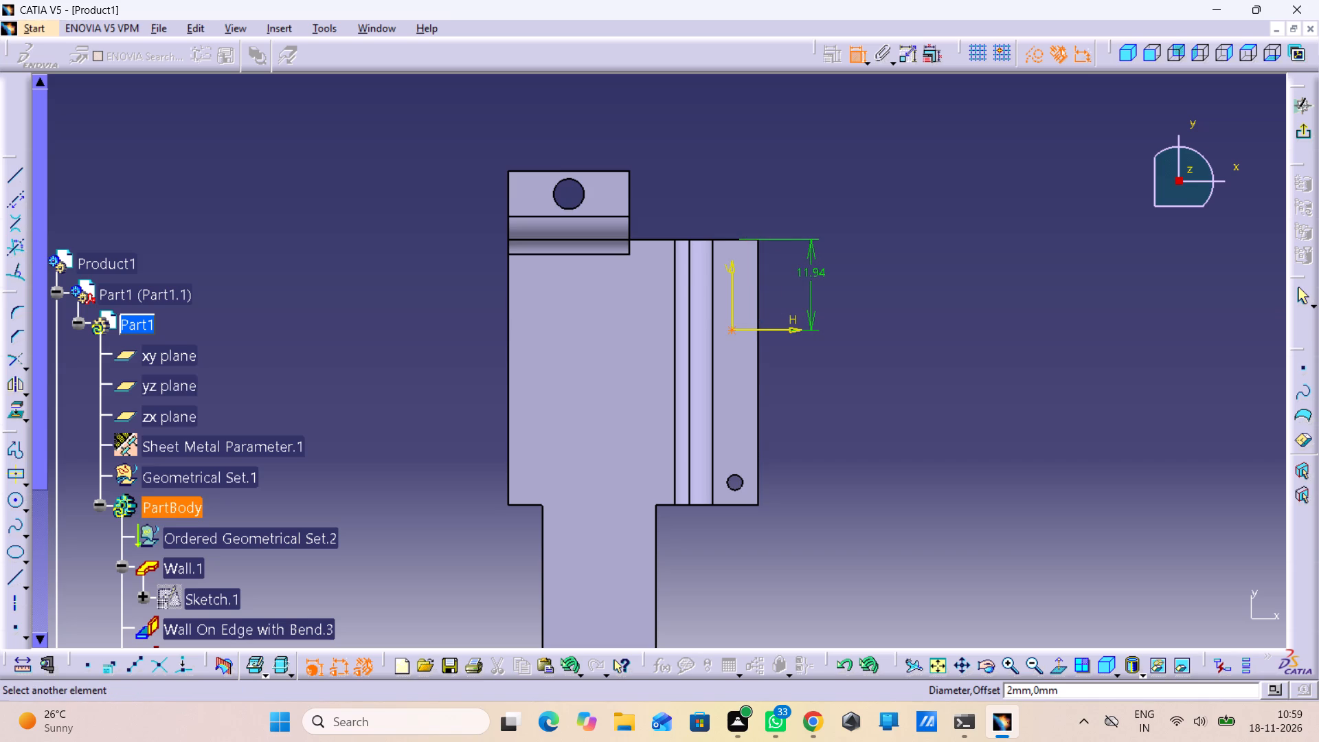
{"action": "left_click", "coordinate": [755, 287]}
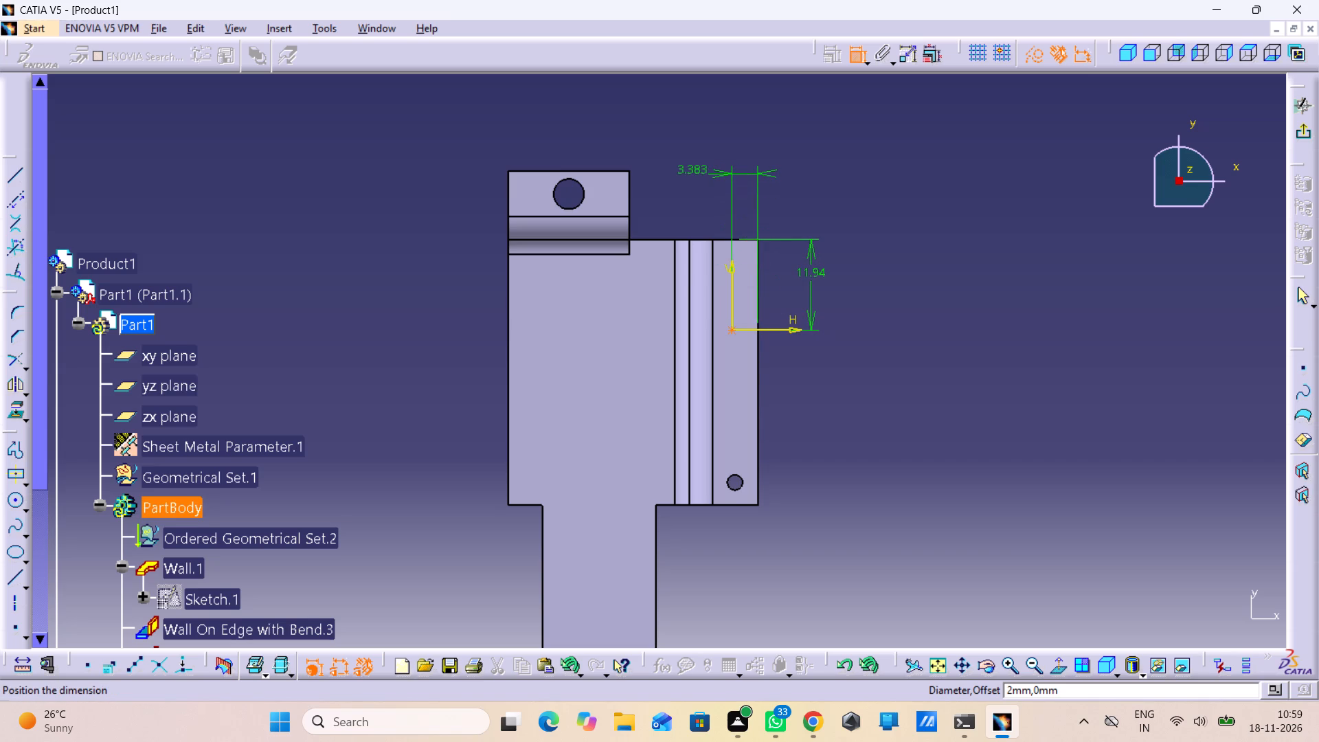
{"action": "left_click", "coordinate": [687, 175]}
{"action": "double_click", "coordinate": [687, 175]}
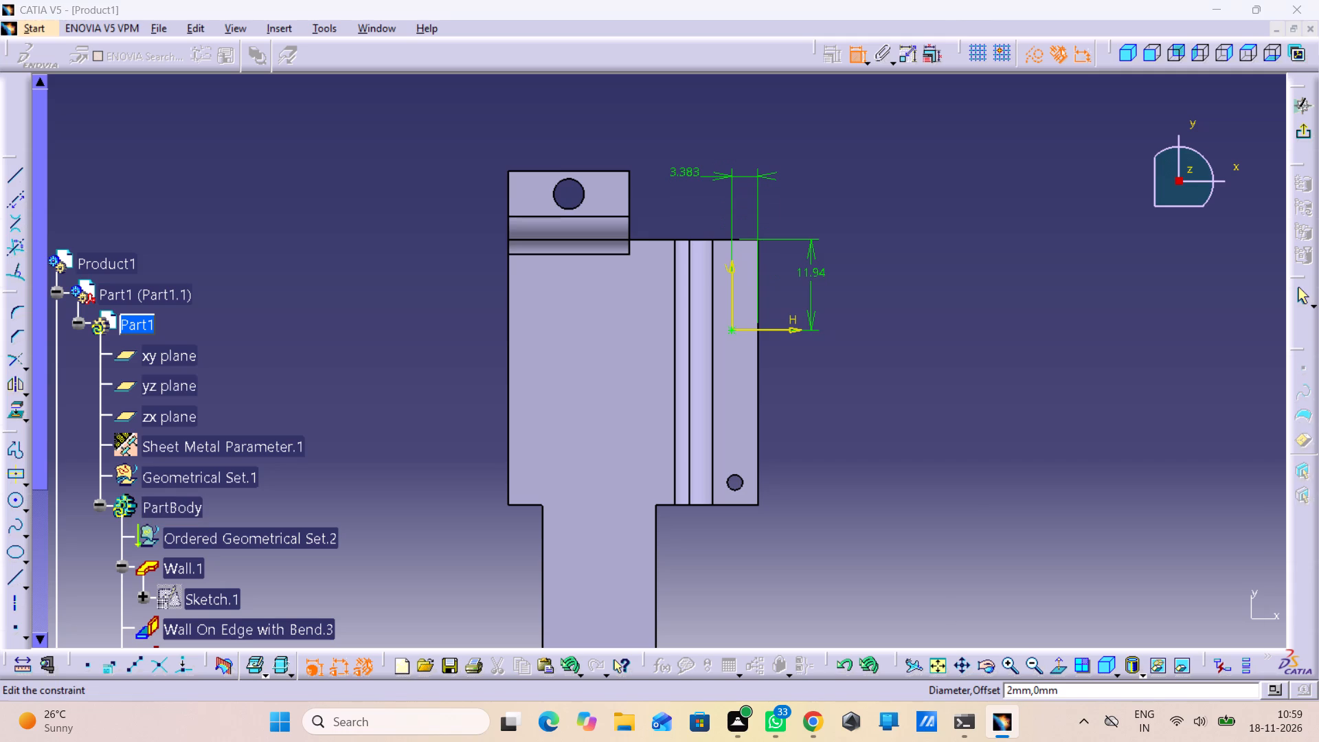
{"action": "type", "text": ".3"}
{"action": "key", "text": "Return"}
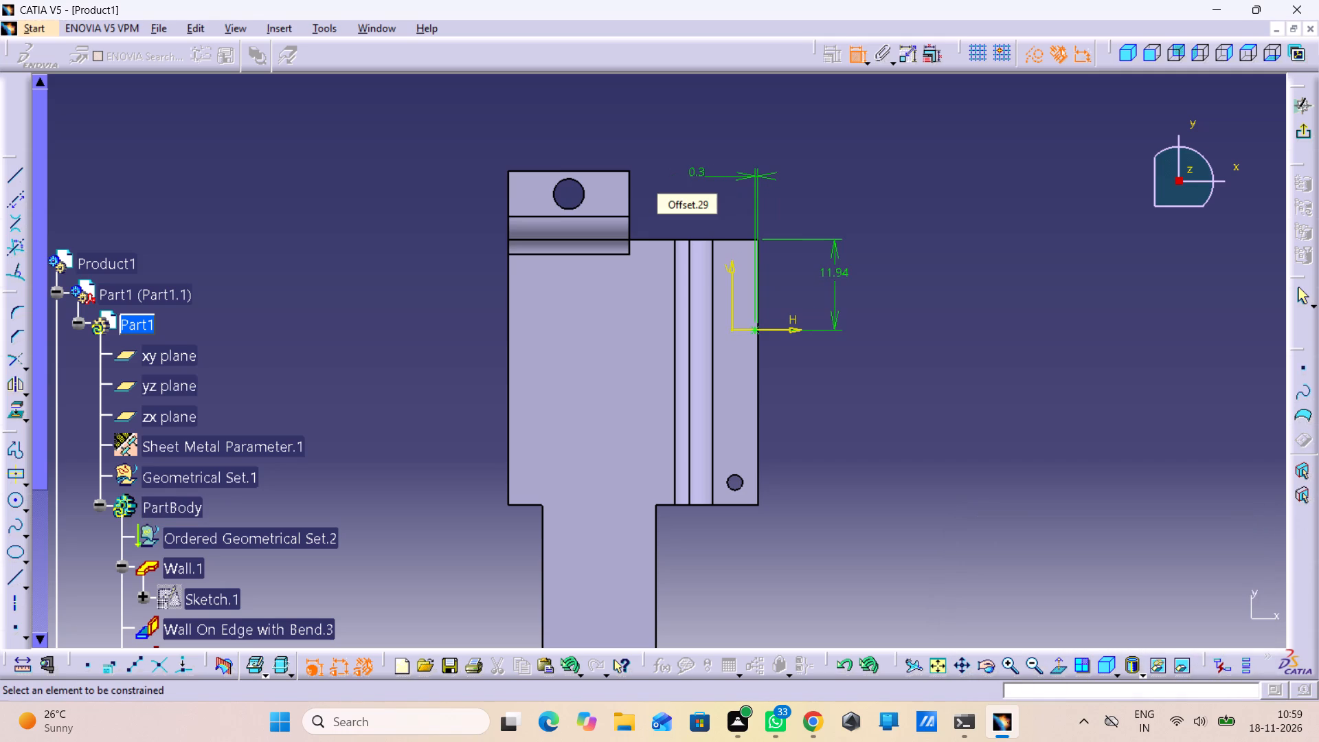
{"action": "double_click", "coordinate": [699, 168]}
{"action": "key", "text": "3"}
{"action": "key", "text": "Return"}
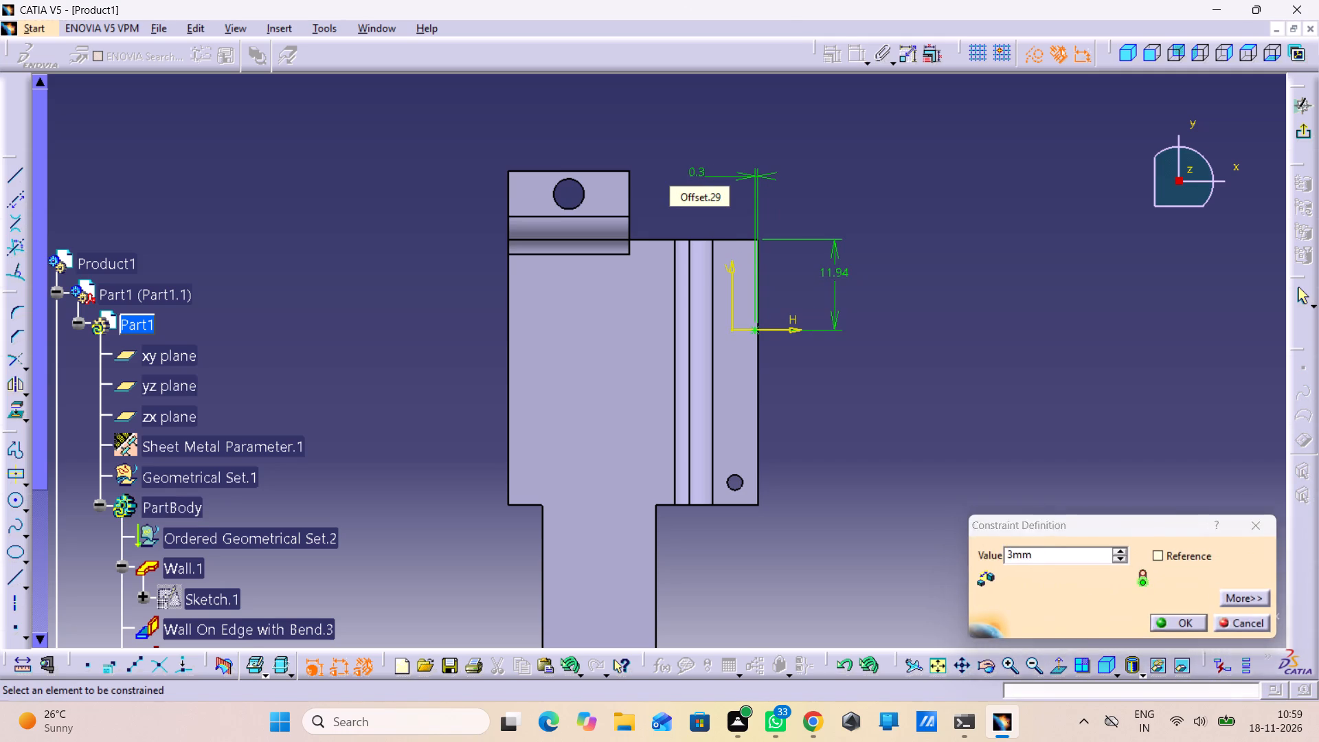
Set the second hole centre's distance from the flange's short end edge to 3 mm.
{"action": "left_click", "coordinate": [814, 271]}
{"action": "double_click", "coordinate": [814, 271]}
{"action": "key", "text": "3"}
{"action": "key", "text": "Return"}
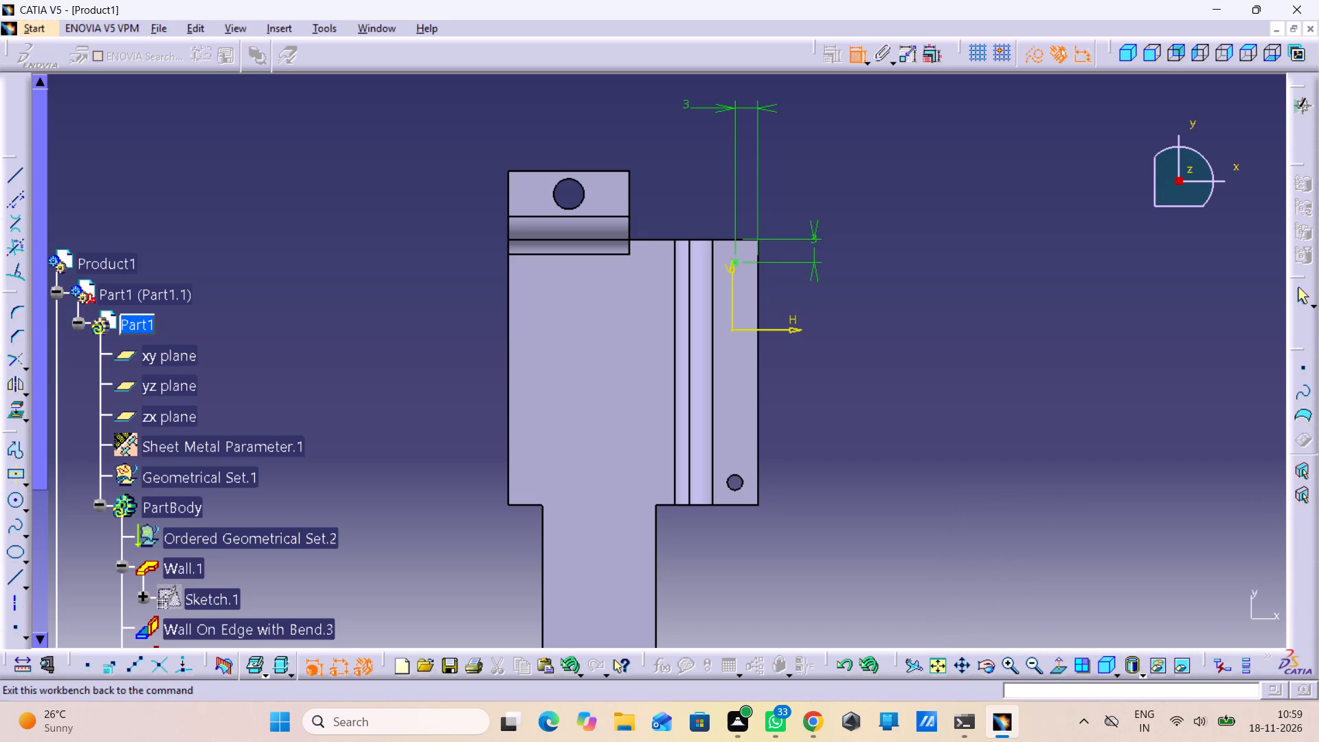
Leave the positioning sketch, preview the second 2 mm Up To Next hole and accept it.
{"action": "left_click", "coordinate": [1308, 137]}
{"action": "left_click", "coordinate": [1236, 629]}
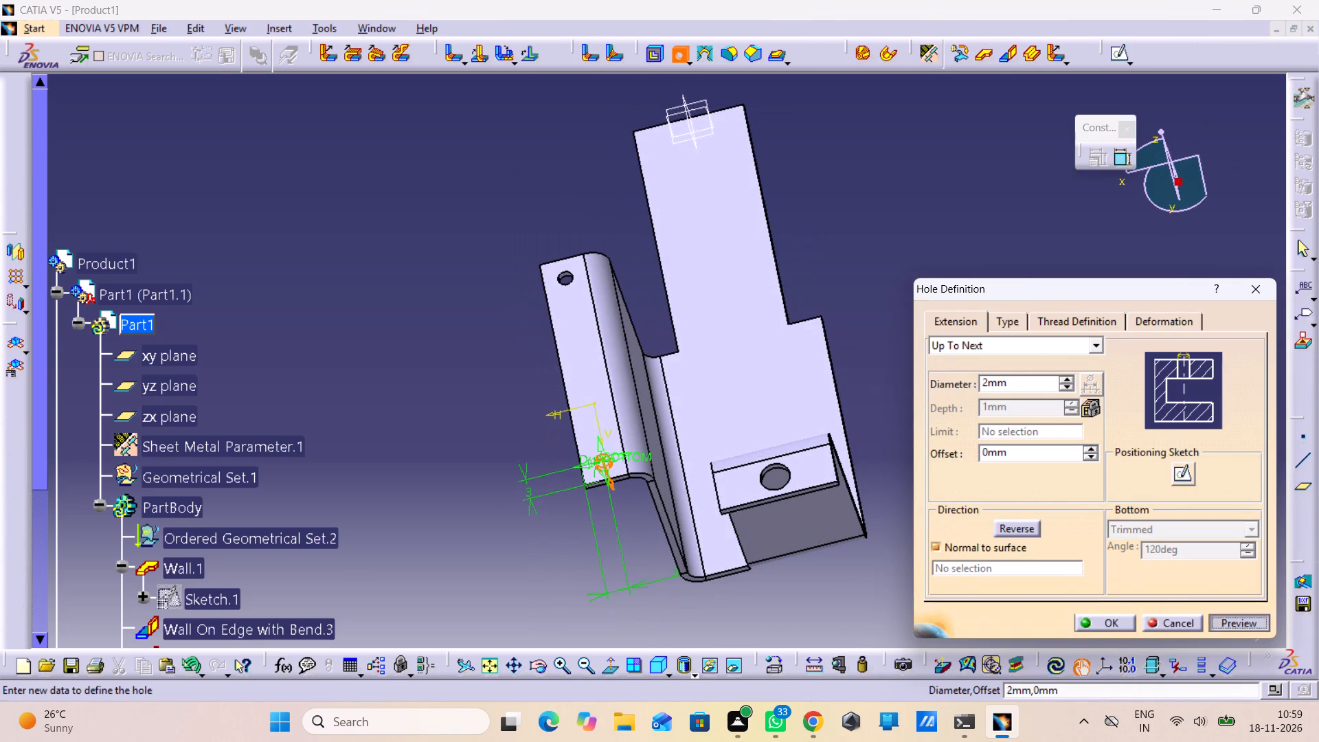
{"action": "left_click", "coordinate": [1101, 620]}
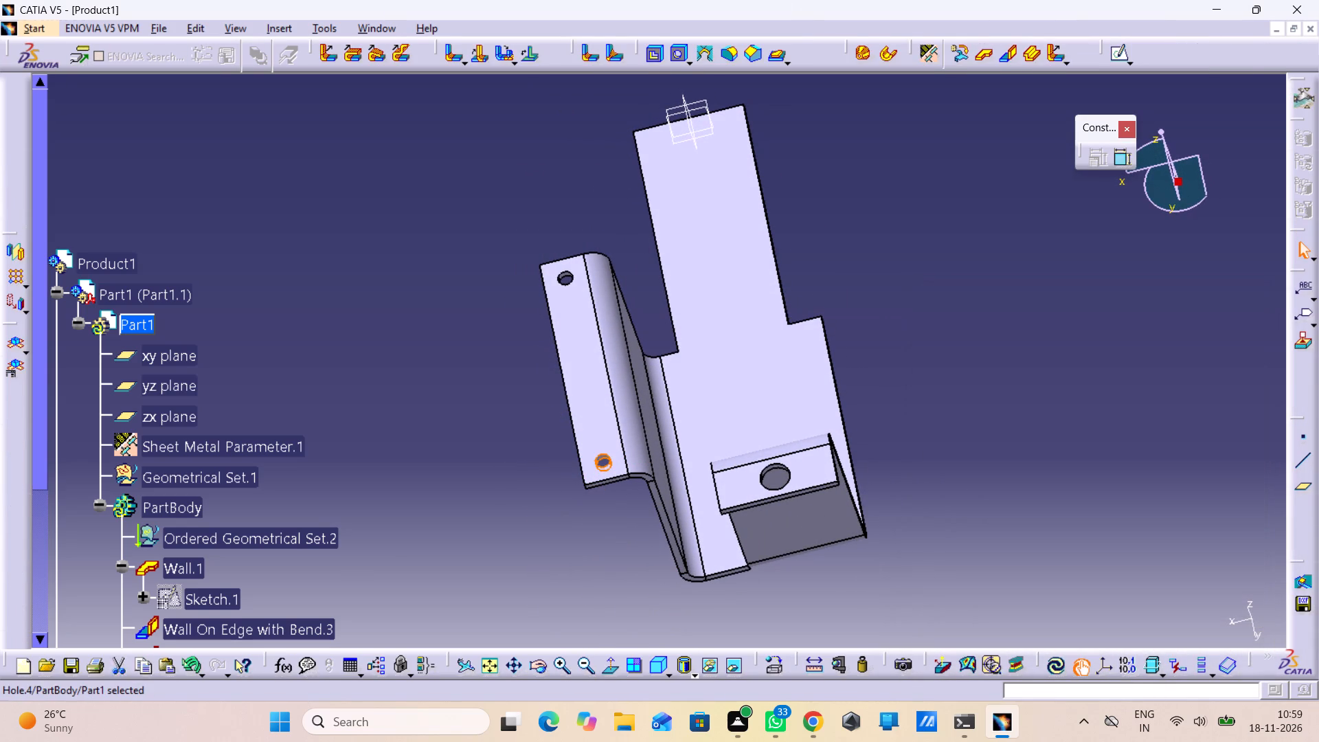
{"action": "left_click", "coordinate": [993, 587]}
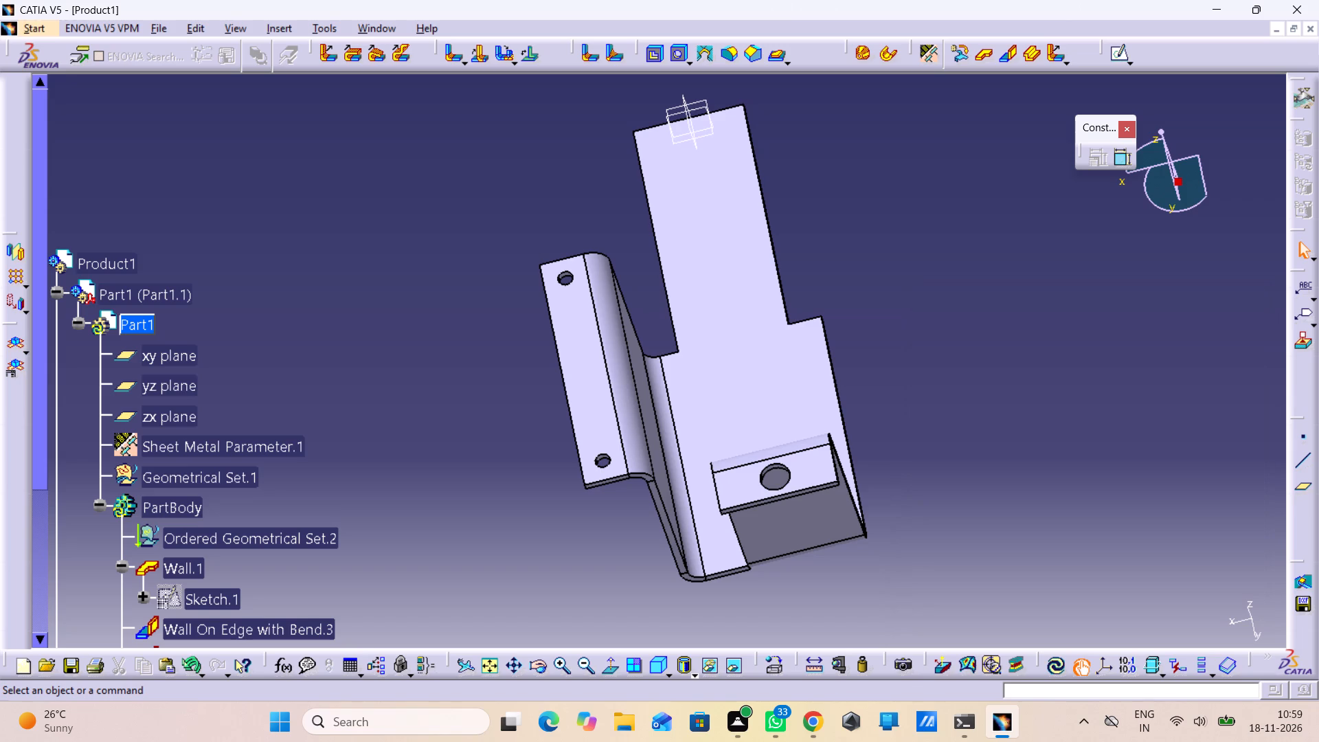
Add an 8.96 mm high wall with bend at 90 degrees along the short end edge of the base's narrow section.
{"action": "middle_click_drag", "start_coordinate": [590, 297], "coordinate": [656, 508]}
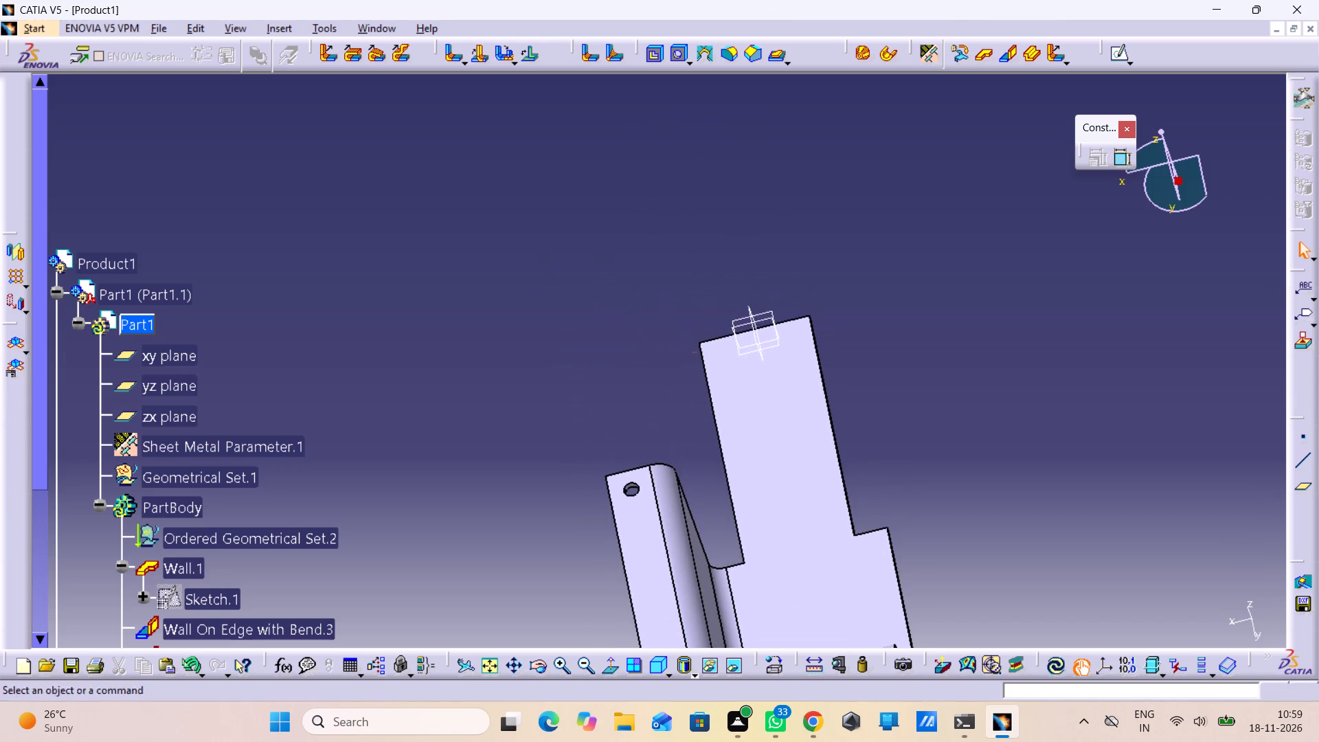
{"action": "middle_click_drag", "start_coordinate": [757, 593], "coordinate": [826, 451]}
{"action": "right_click_drag", "start_coordinate": [757, 593], "coordinate": [826, 451]}
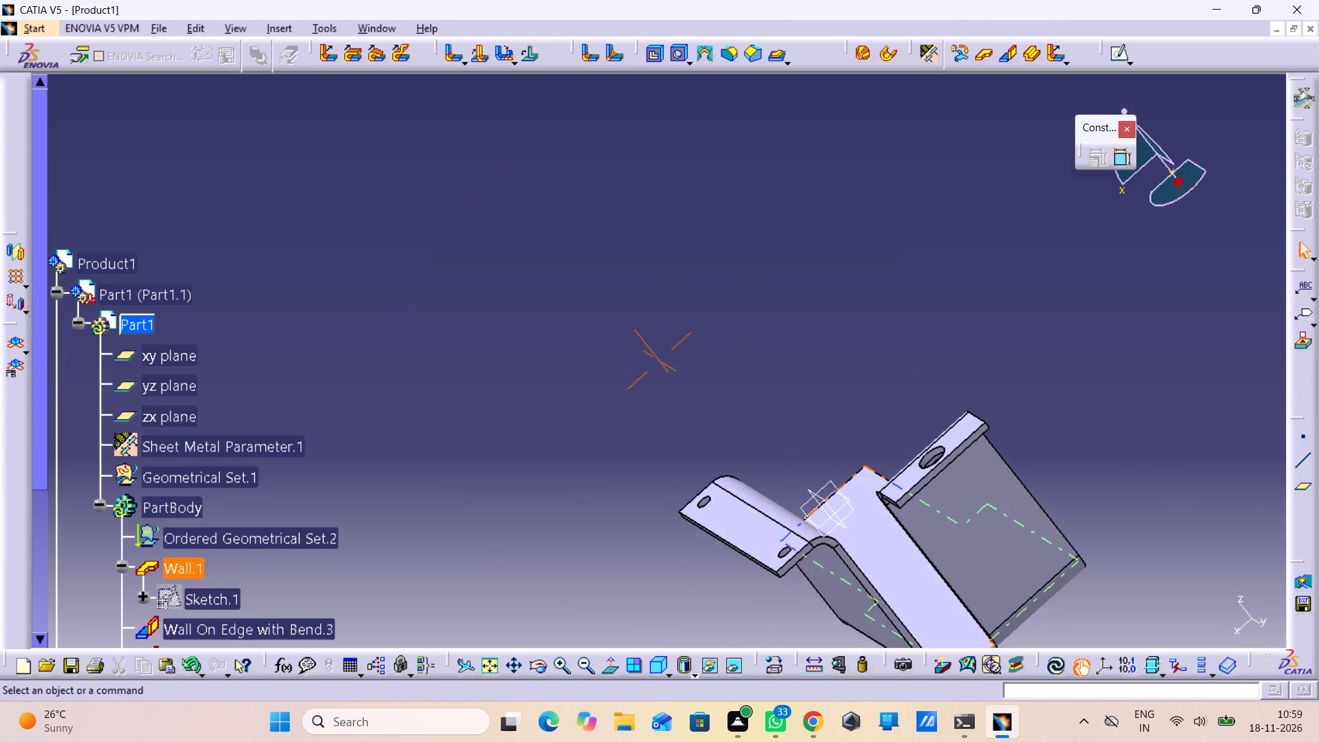
{"action": "middle_click_drag", "start_coordinate": [664, 428], "coordinate": [951, 416]}
{"action": "right_click_drag", "start_coordinate": [664, 428], "coordinate": [951, 416]}
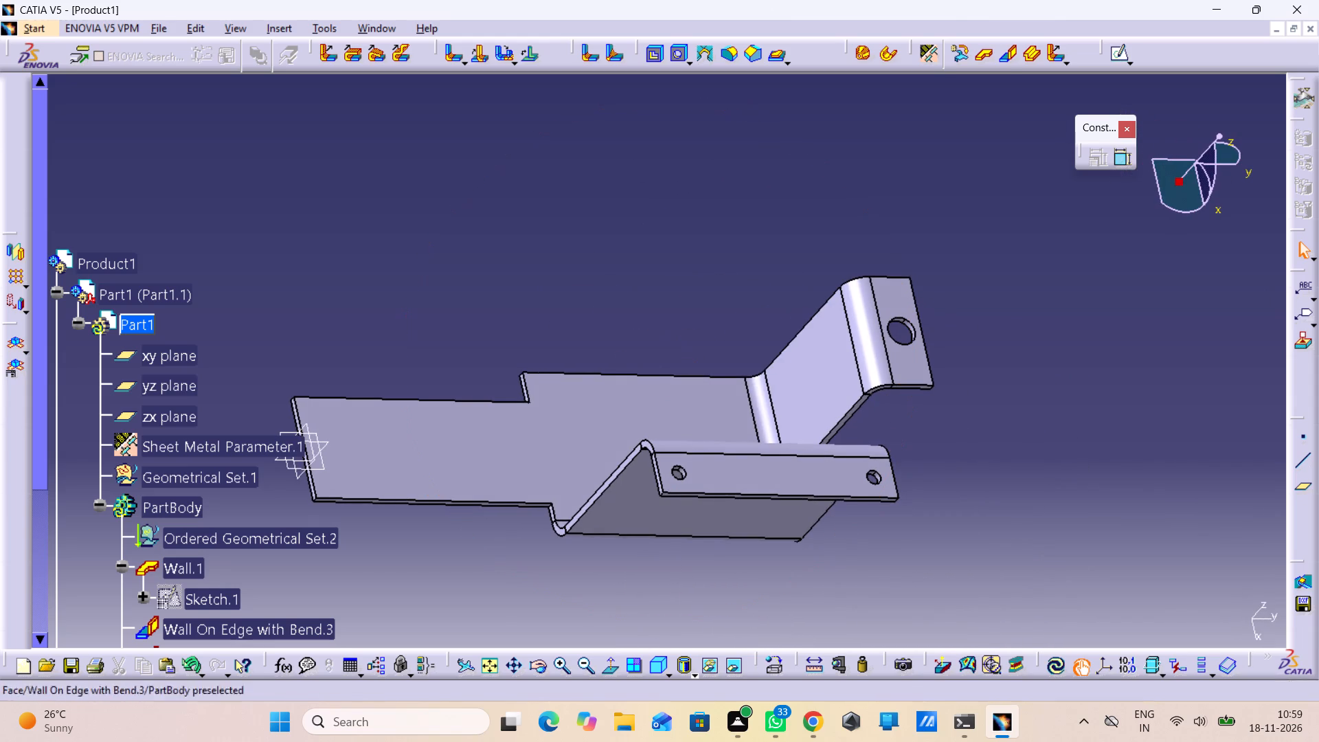
{"action": "middle_click_drag", "start_coordinate": [441, 439], "coordinate": [464, 387]}
{"action": "right_click", "coordinate": [441, 439]}
{"action": "middle_click_drag", "start_coordinate": [485, 414], "coordinate": [905, 392]}
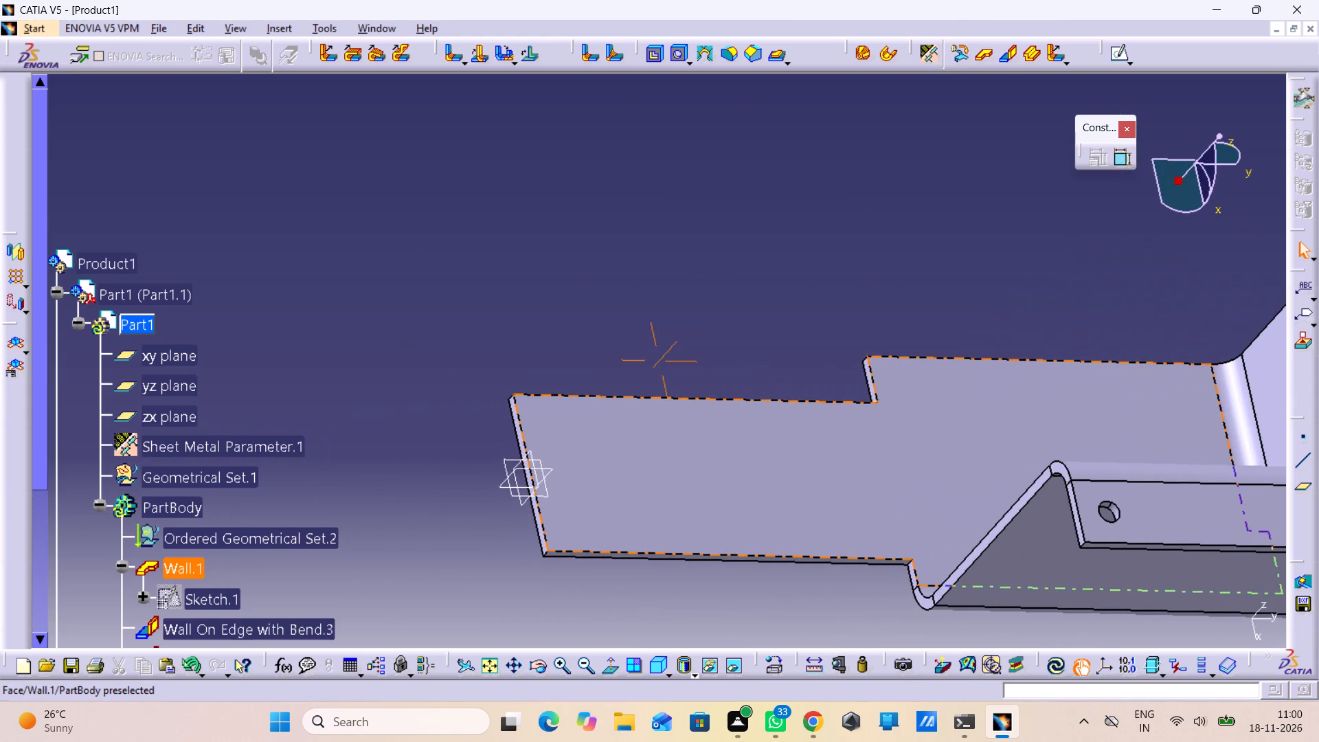
{"action": "left_click", "coordinate": [635, 184]}
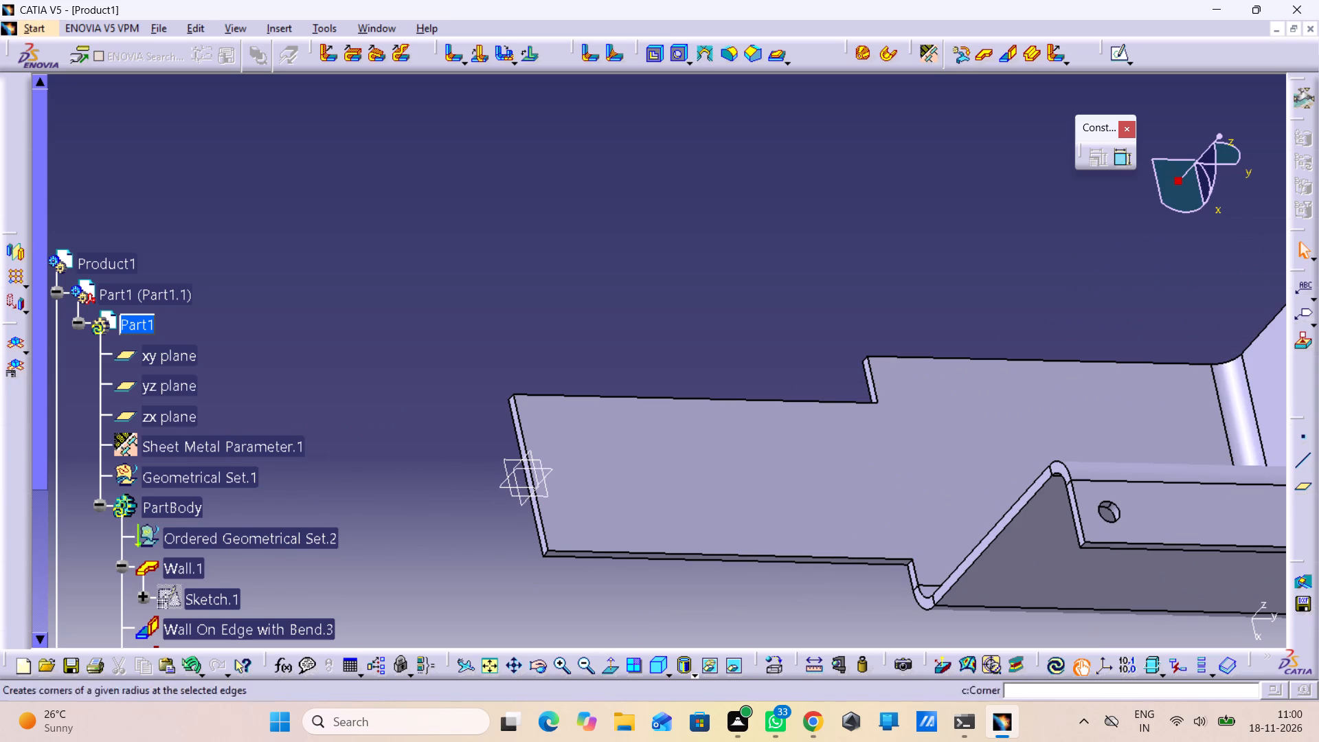
{"action": "left_click", "coordinate": [1009, 60]}
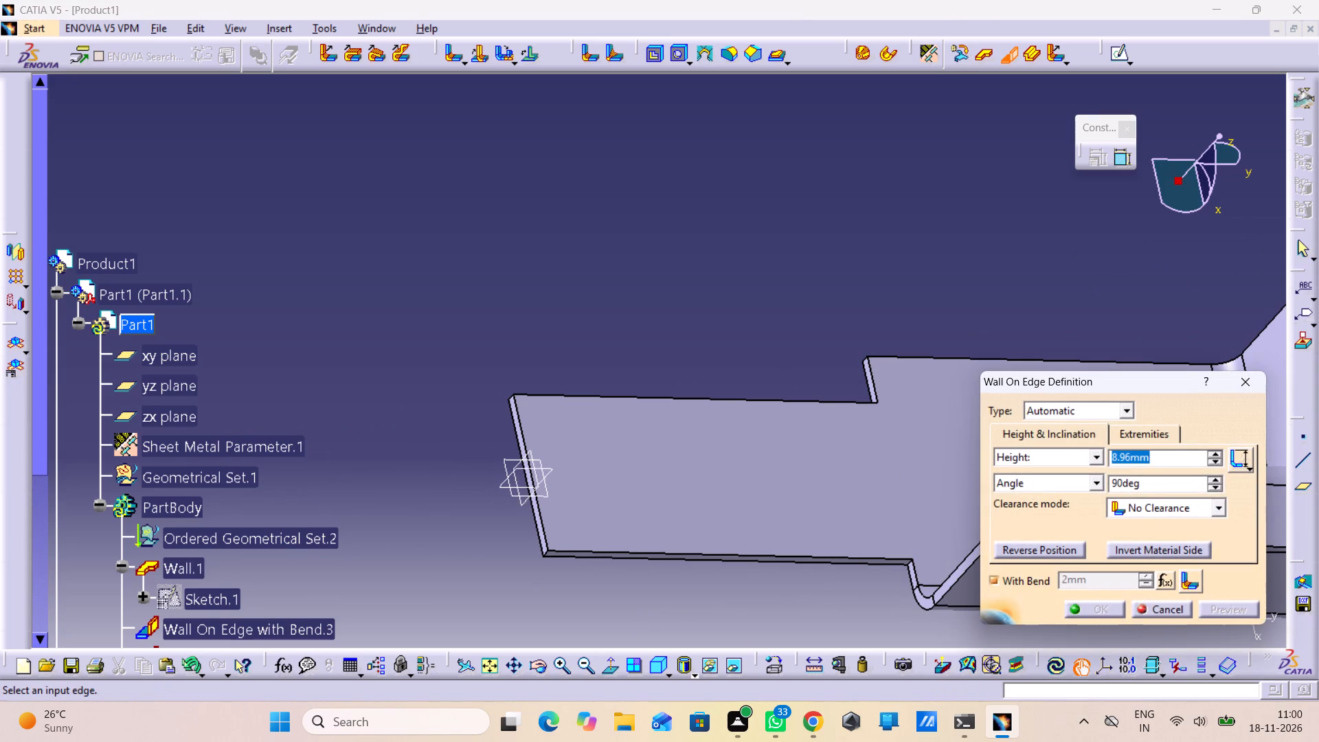
{"action": "left_click", "coordinate": [519, 425]}
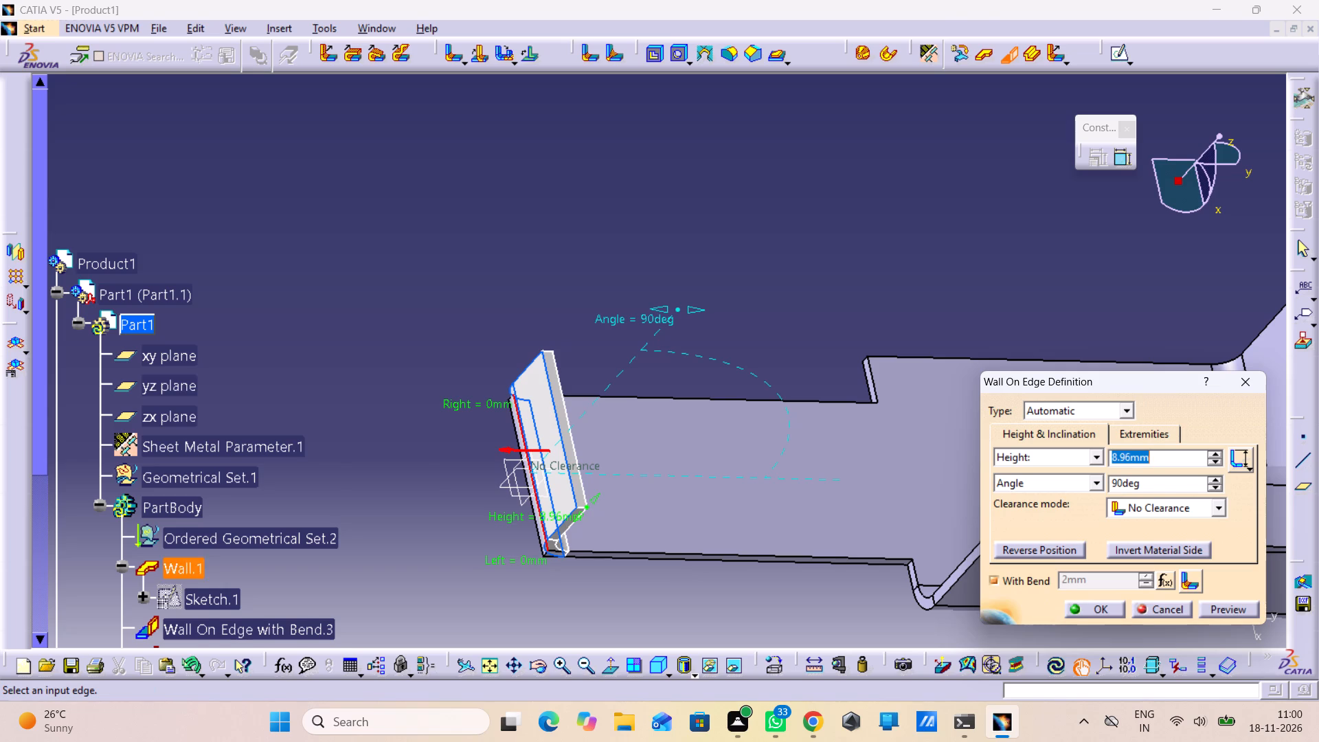
{"action": "scroll", "coordinate": [730, 559], "scroll_direction": "down", "scroll_amount": 1}
{"action": "middle_click_drag", "start_coordinate": [730, 559], "coordinate": [675, 464]}
{"action": "right_click_drag", "start_coordinate": [730, 559], "coordinate": [675, 464]}
{"action": "middle_click_drag", "start_coordinate": [697, 381], "coordinate": [697, 379]}
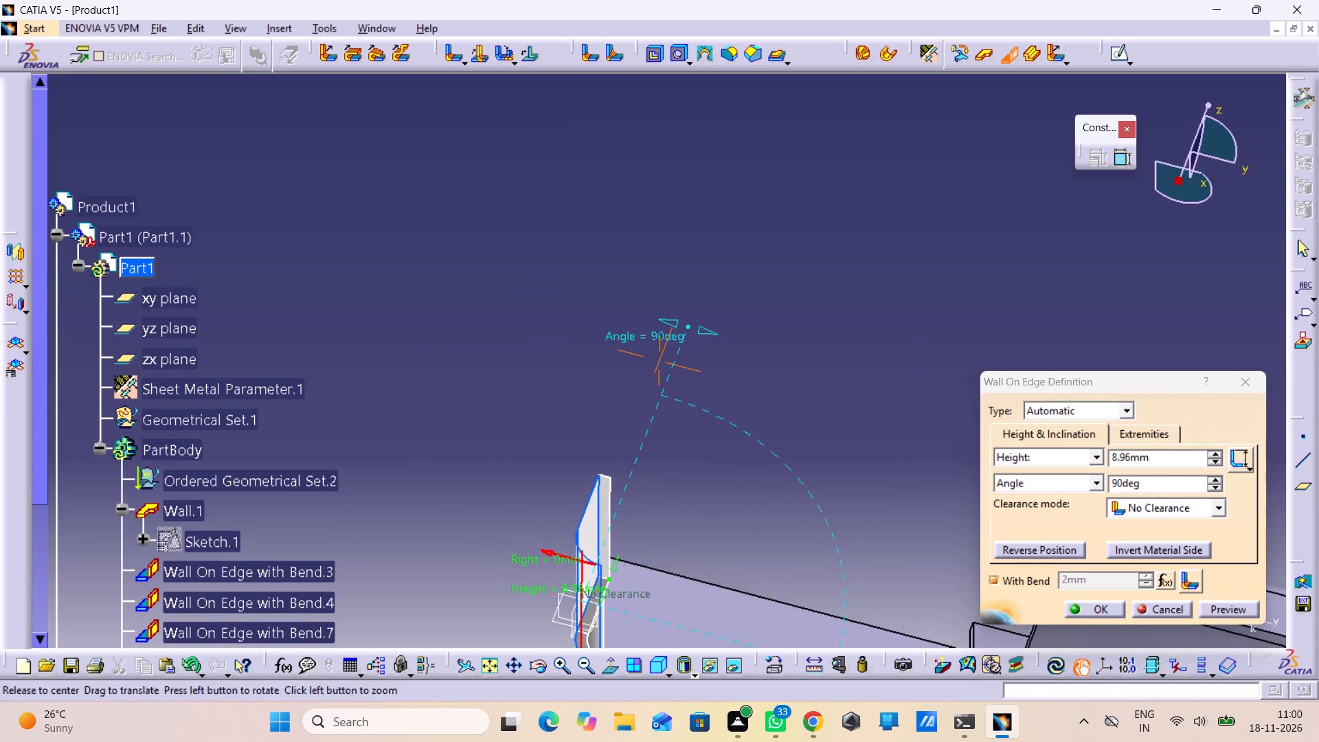
{"action": "middle_click_drag", "start_coordinate": [697, 379], "coordinate": [695, 365]}
{"action": "left_click", "coordinate": [1245, 612]}
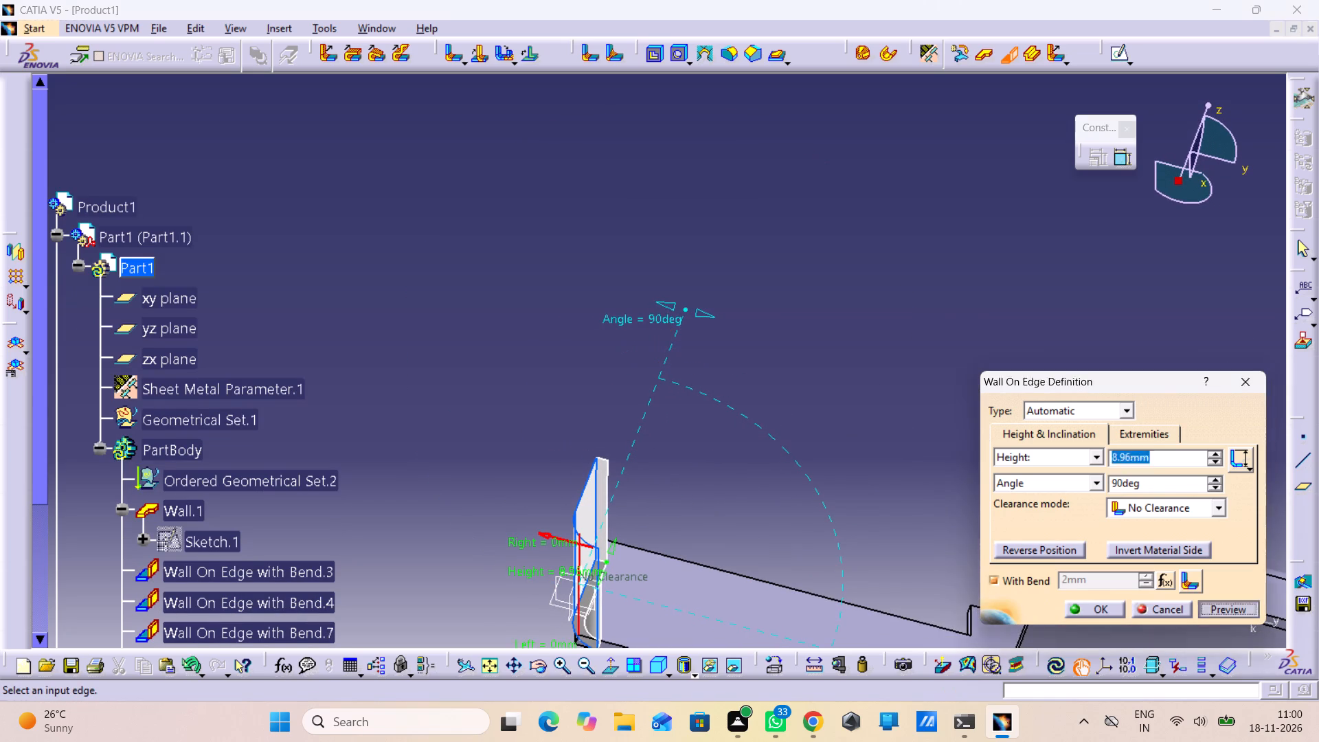
{"action": "left_click", "coordinate": [1101, 606]}
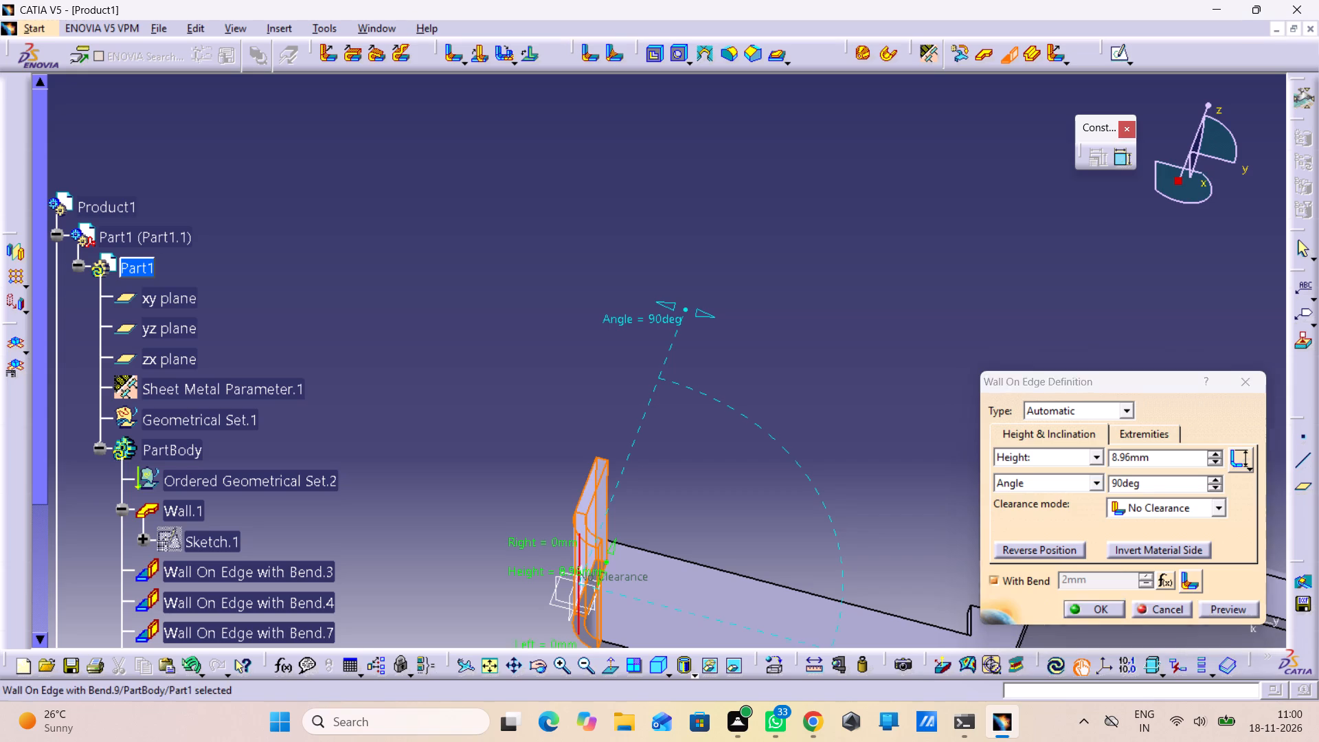
{"action": "left_click", "coordinate": [911, 515]}
Start another wall on edge with bend and pick the top edge of the new end wall as its input edge.
{"action": "middle_click_drag", "start_coordinate": [905, 514], "coordinate": [889, 479]}
{"action": "right_click_drag", "start_coordinate": [904, 513], "coordinate": [889, 479]}
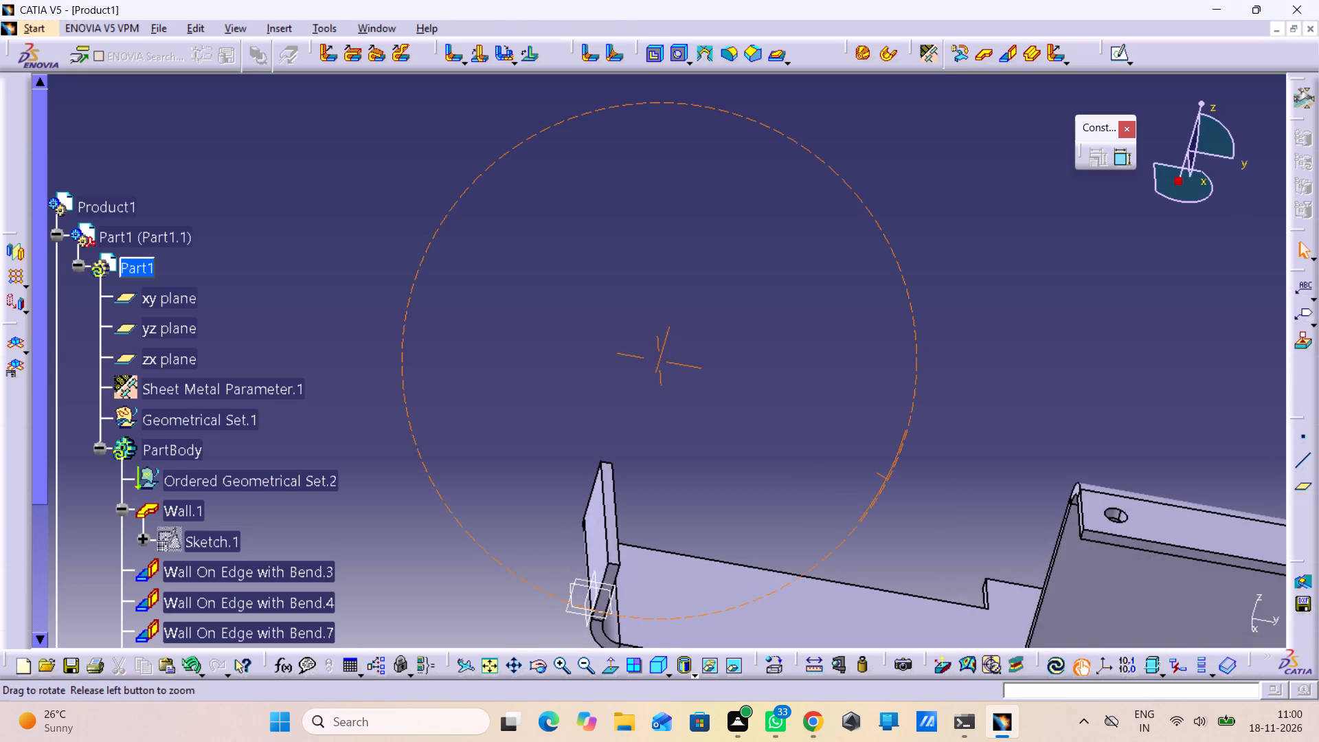
{"action": "right_click_drag", "start_coordinate": [889, 479], "coordinate": [805, 483]}
{"action": "middle_click_drag", "start_coordinate": [889, 479], "coordinate": [805, 483]}
{"action": "middle_click_drag", "start_coordinate": [843, 443], "coordinate": [906, 344]}
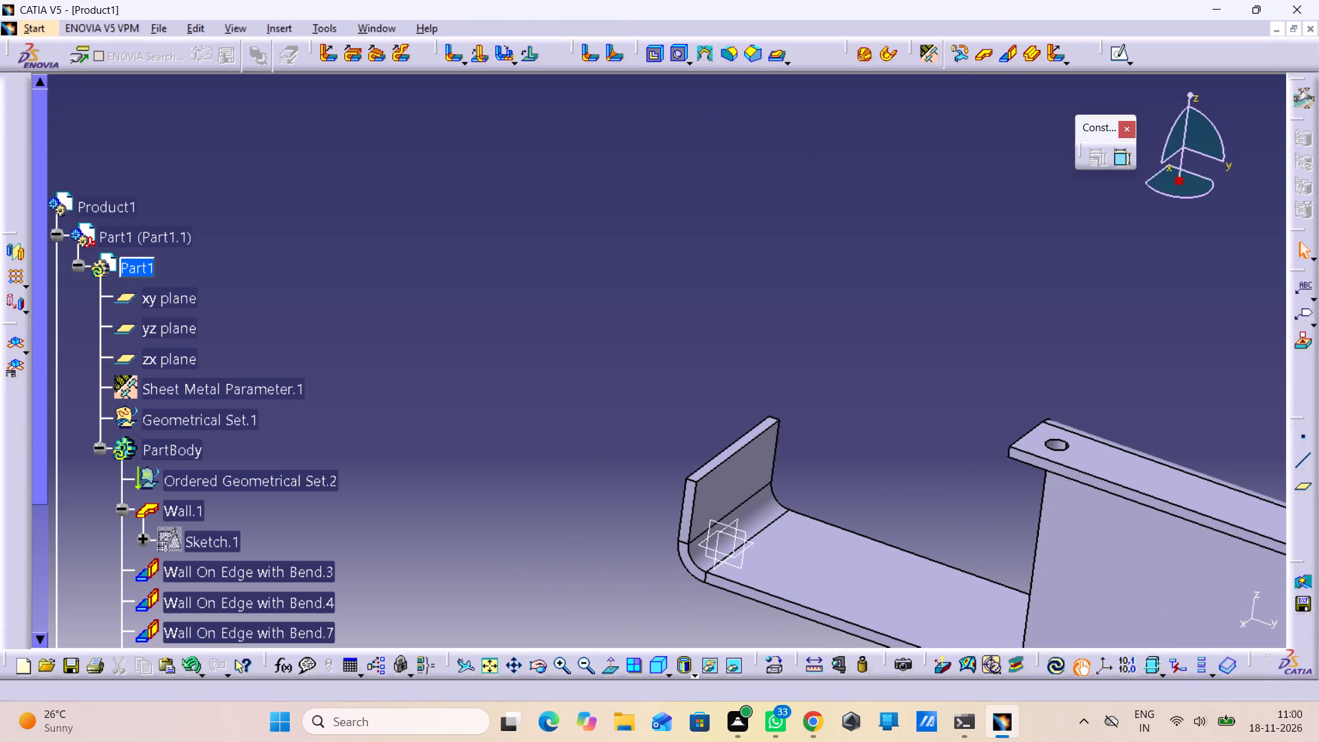
{"action": "left_click", "coordinate": [1008, 58]}
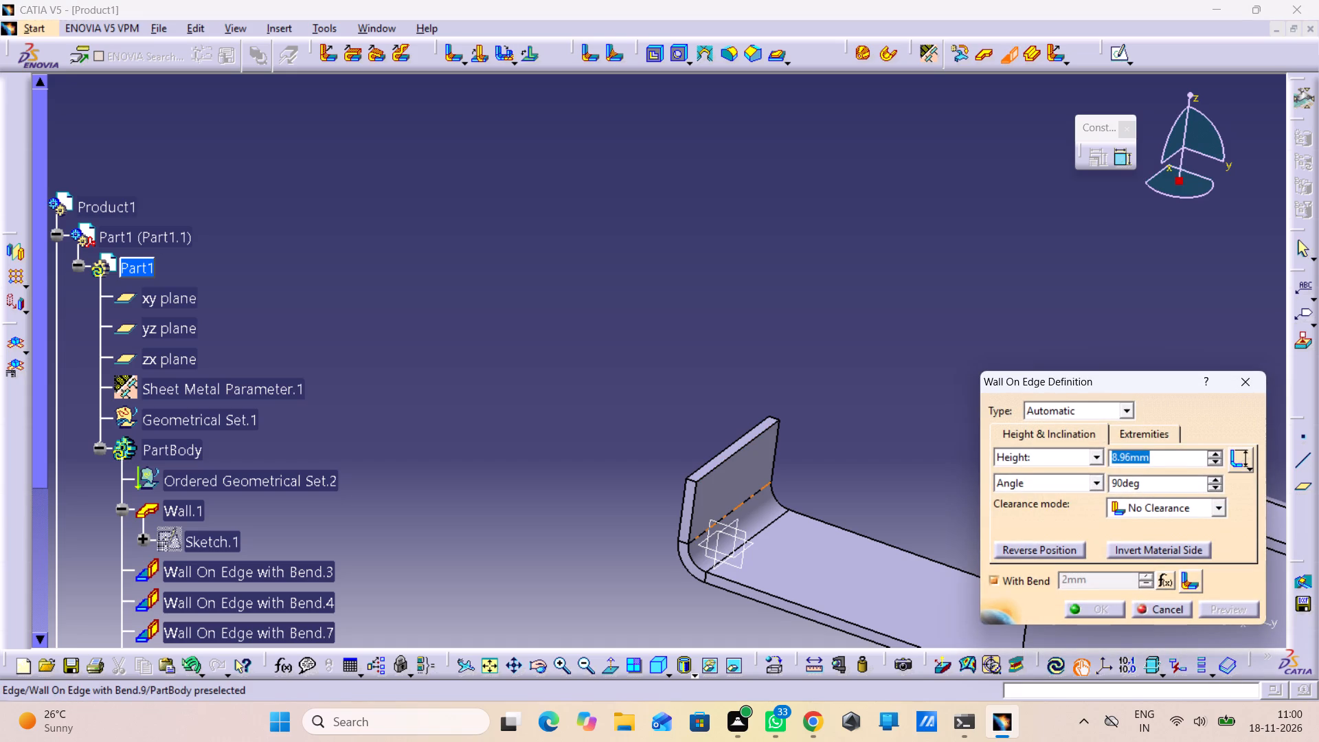
{"action": "left_click", "coordinate": [738, 434]}
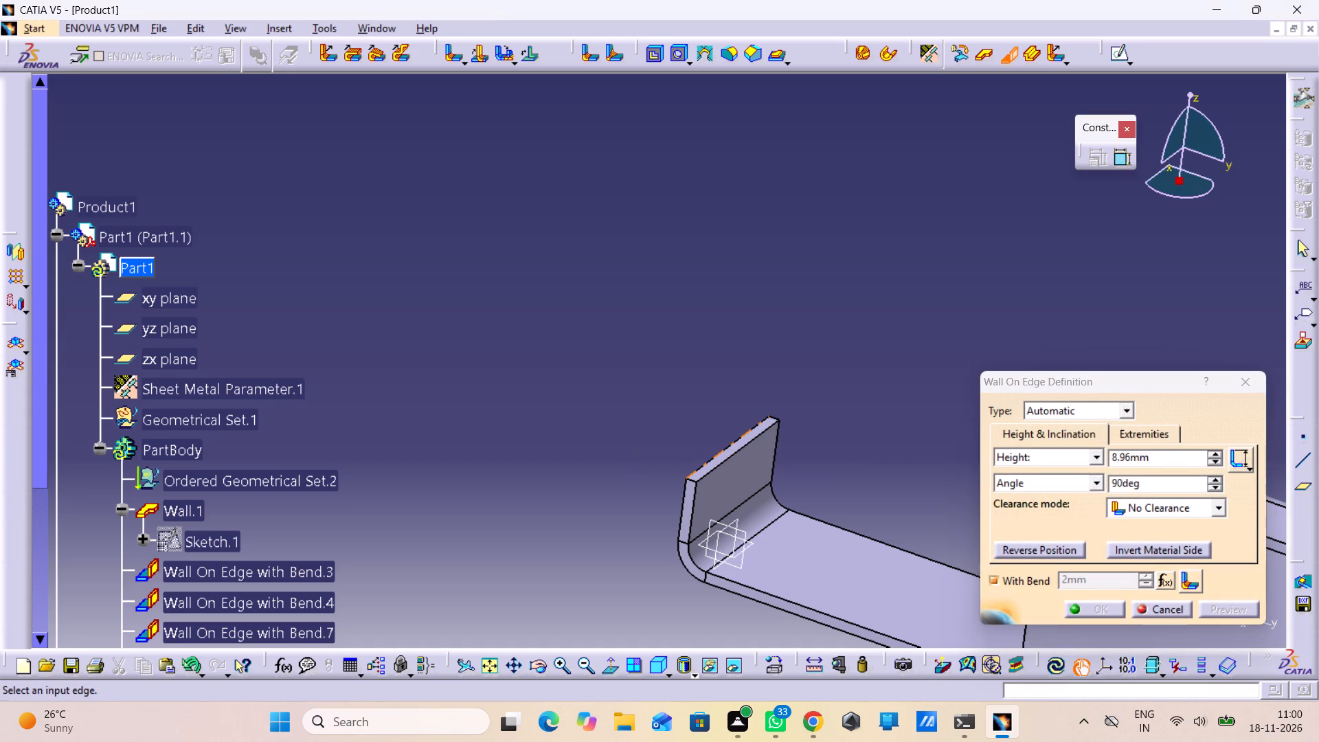
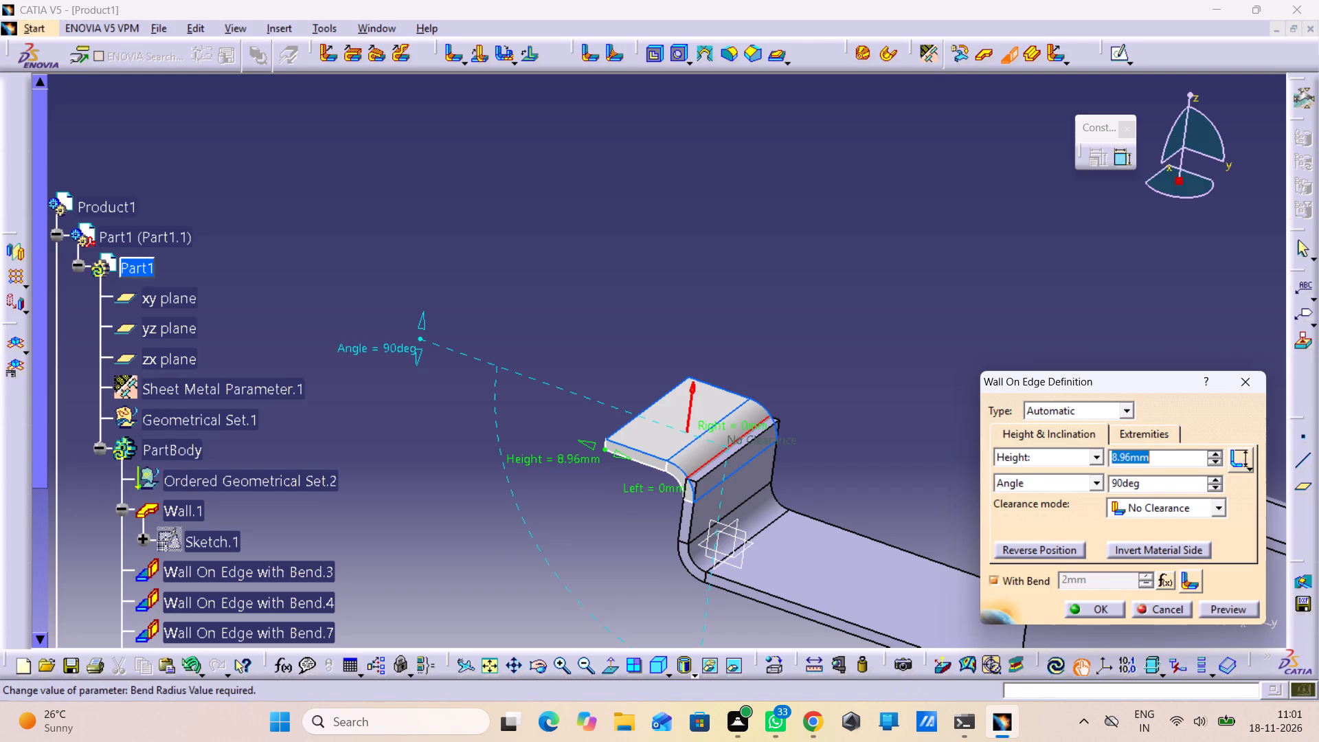
Accept the 8.96 mm high wall with bend at 90 degrees along the end wall's top edge.
{"action": "left_click", "coordinate": [1099, 607]}
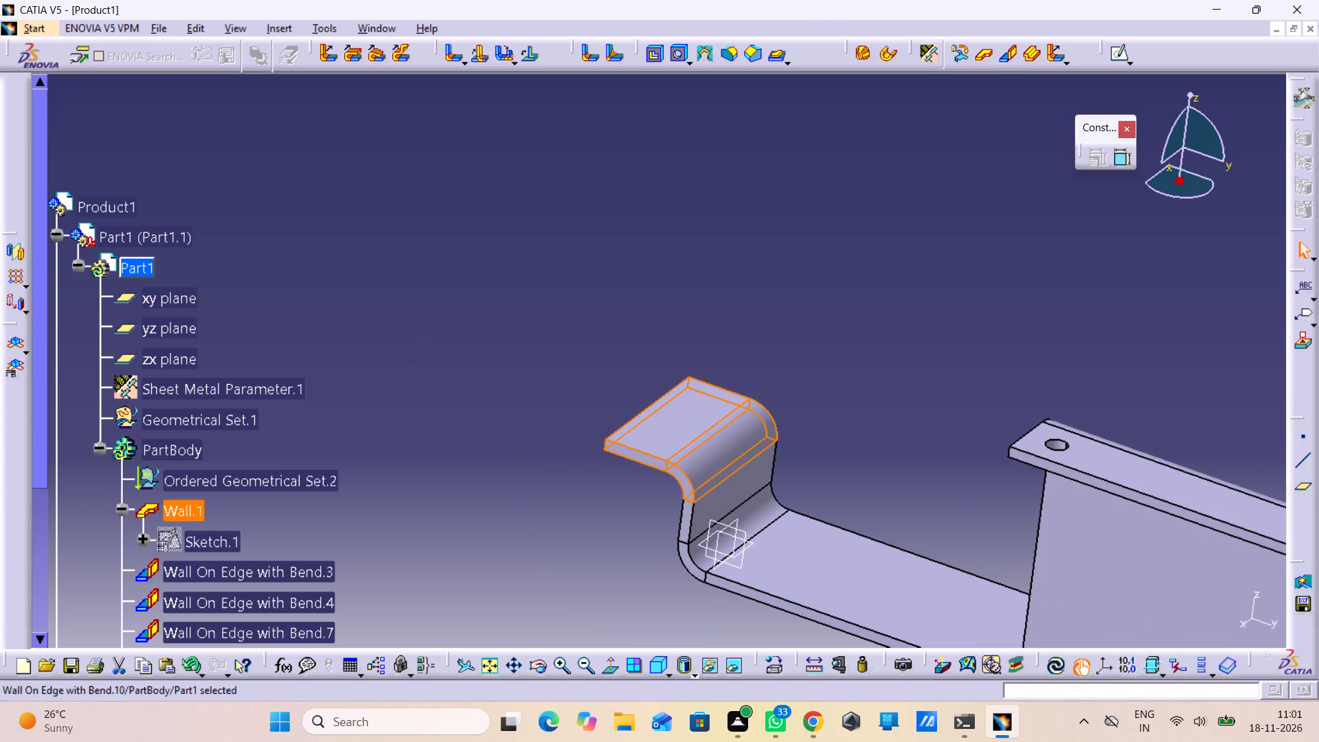
{"action": "left_click", "coordinate": [907, 335]}
Set the height of the upright end wall on the base's narrow section to 10 mm, preview it and accept.
{"action": "left_click", "coordinate": [723, 485]}
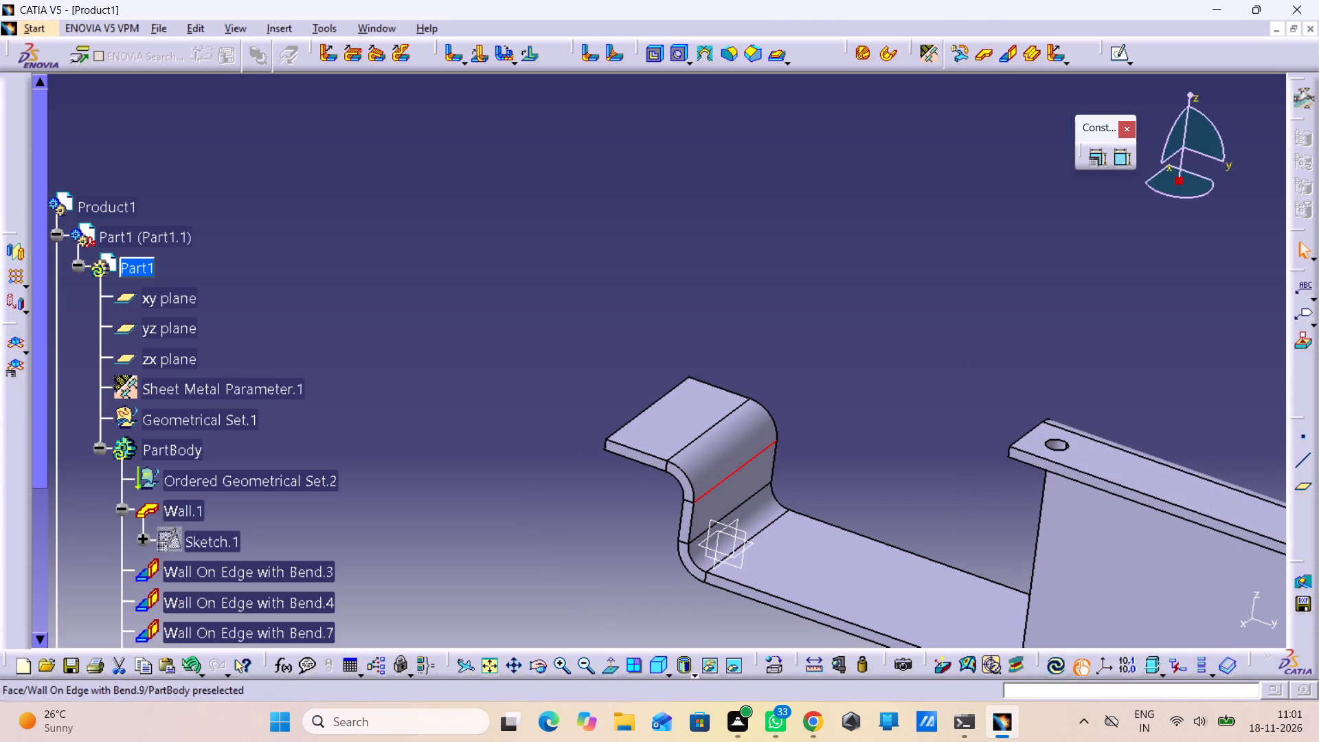
{"action": "left_click", "coordinate": [834, 418]}
{"action": "double_click", "coordinate": [749, 481]}
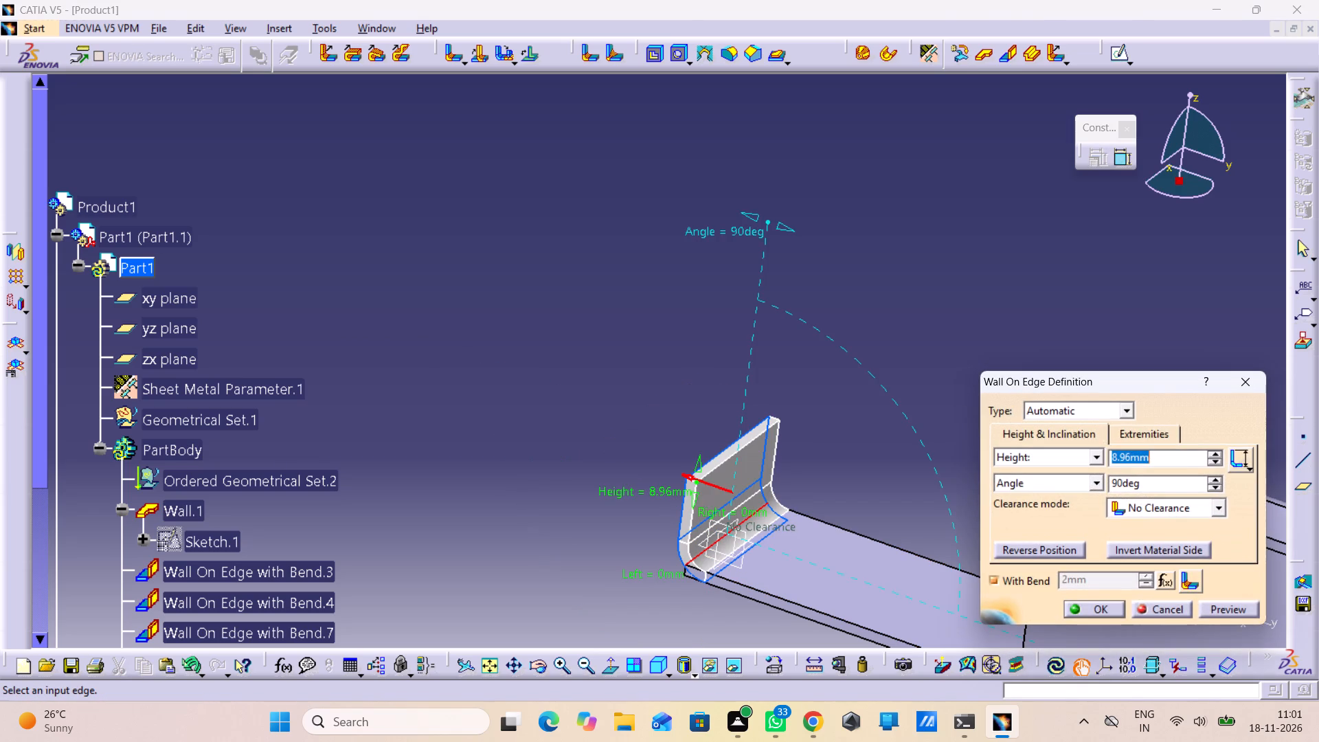
{"action": "type", "text": "10"}
{"action": "scroll", "coordinate": [999, 461], "scroll_direction": "up", "scroll_amount": 1}
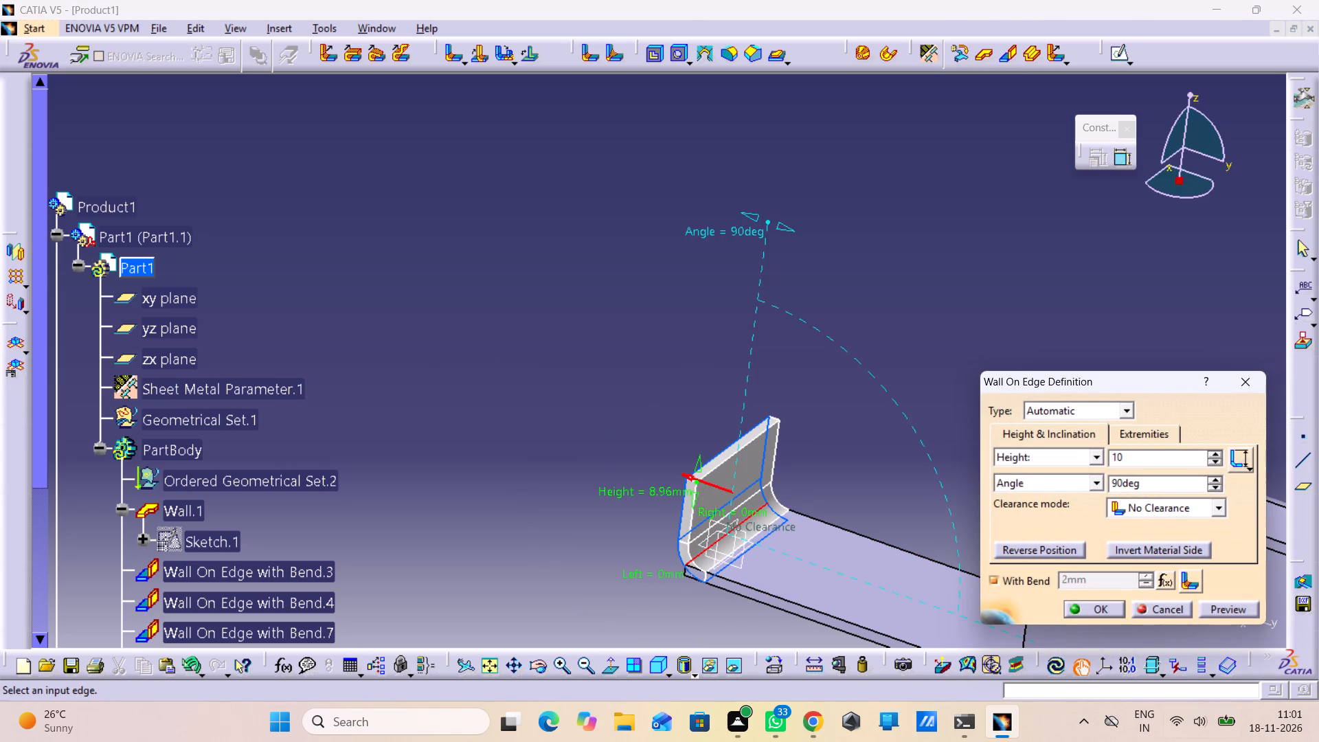
{"action": "left_click_drag", "start_coordinate": [1230, 622], "coordinate": [1237, 626]}
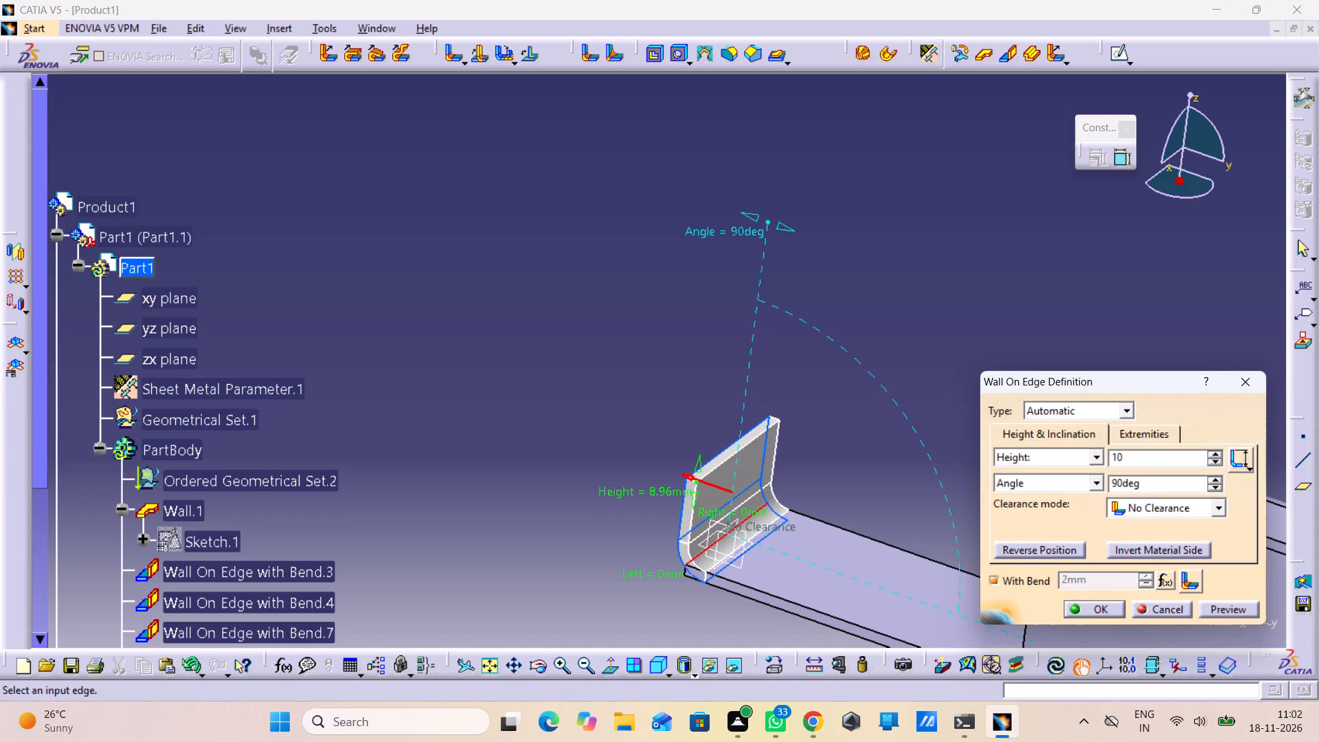
{"action": "left_click", "coordinate": [1228, 614]}
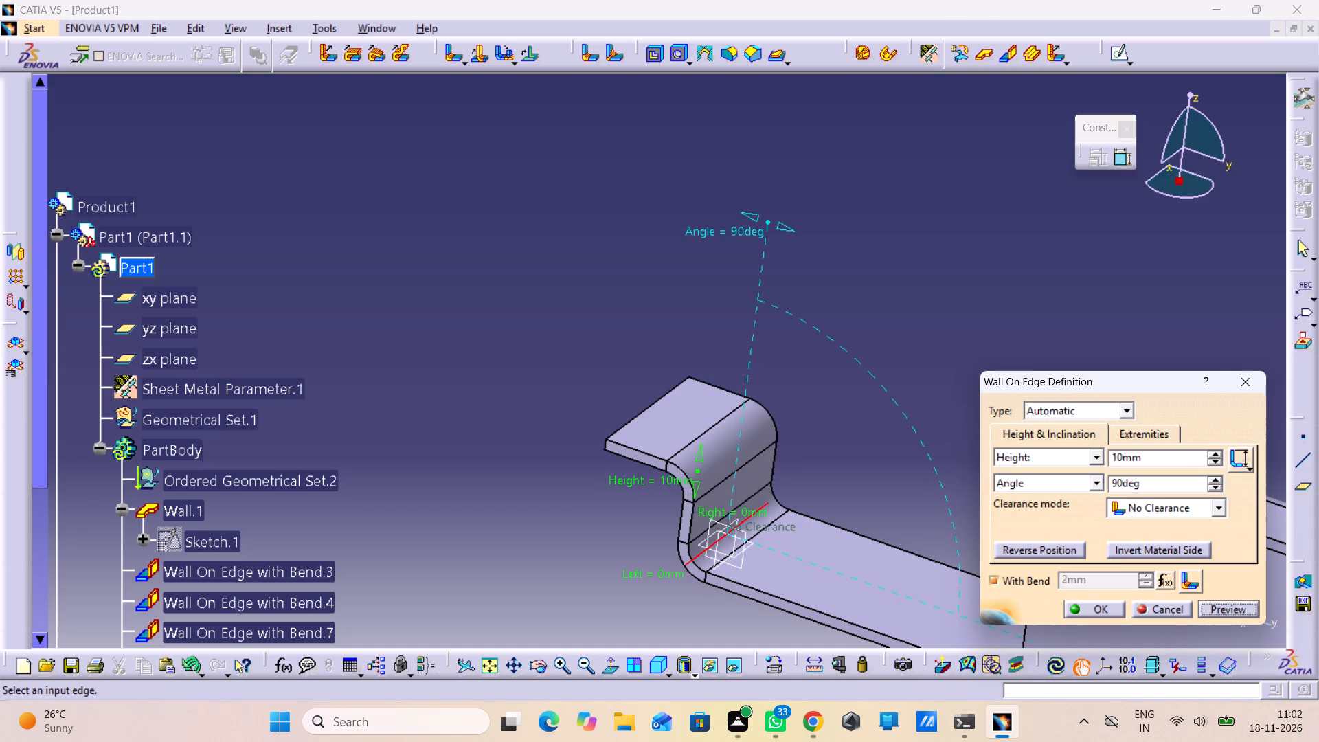
{"action": "left_click", "coordinate": [1103, 603]}
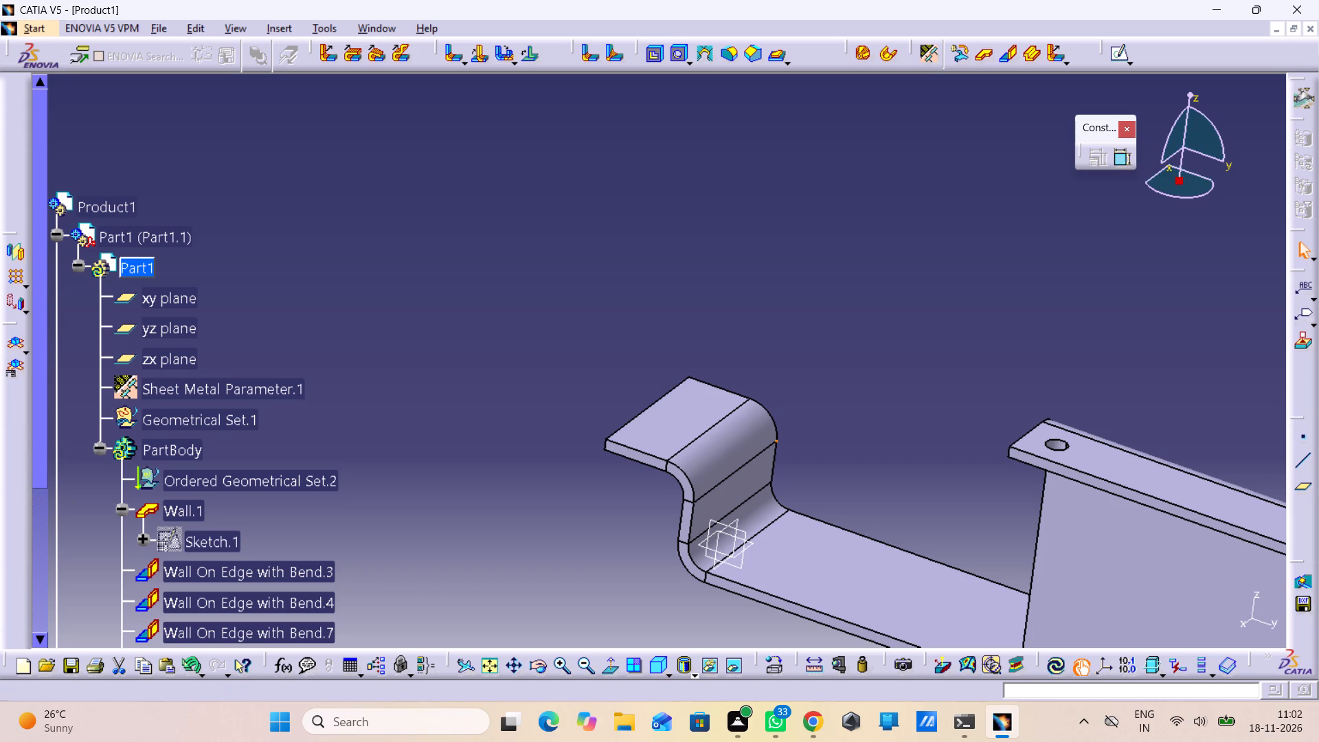
Start a 2 mm Up To Next hole on the new end flange's top face and open its positioning sketch for constraining.
{"action": "left_click", "coordinate": [687, 408]}
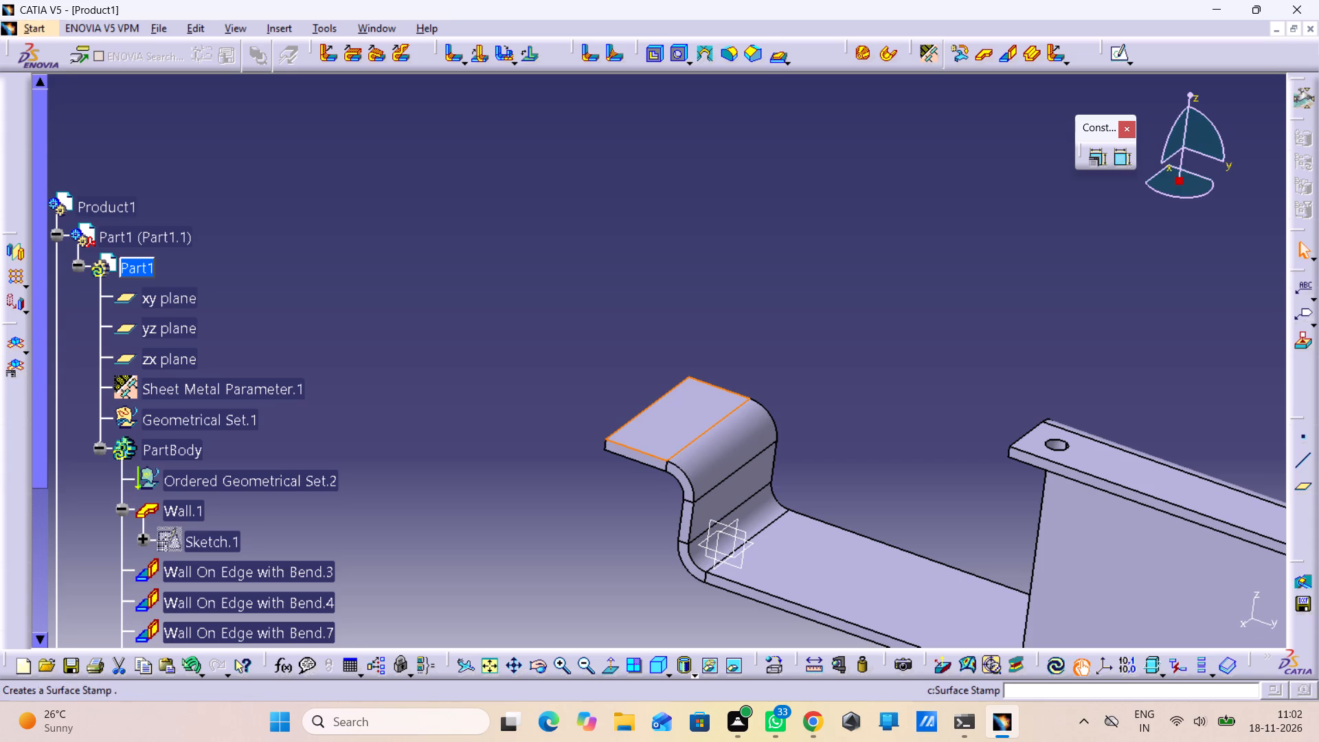
{"action": "left_click", "coordinate": [681, 56]}
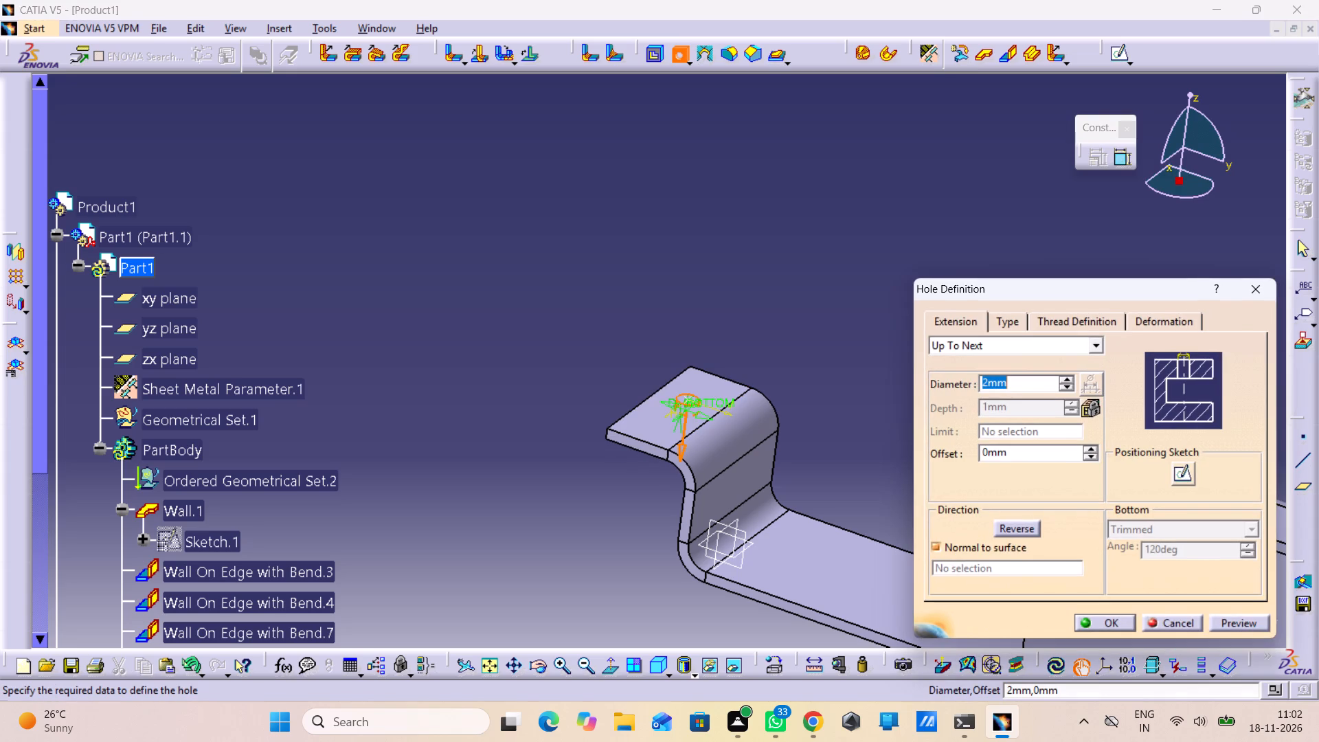
{"action": "double_click", "coordinate": [1189, 477]}
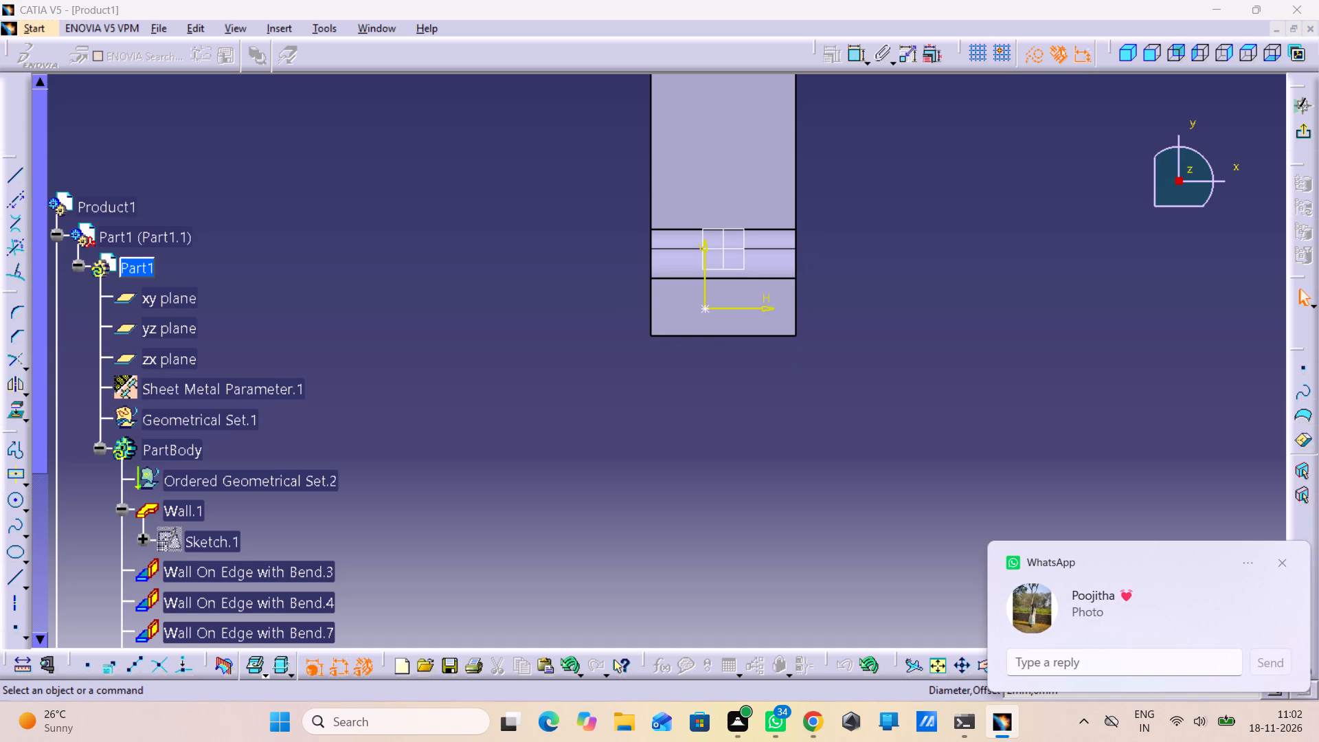
{"action": "double_click", "coordinate": [856, 51]}
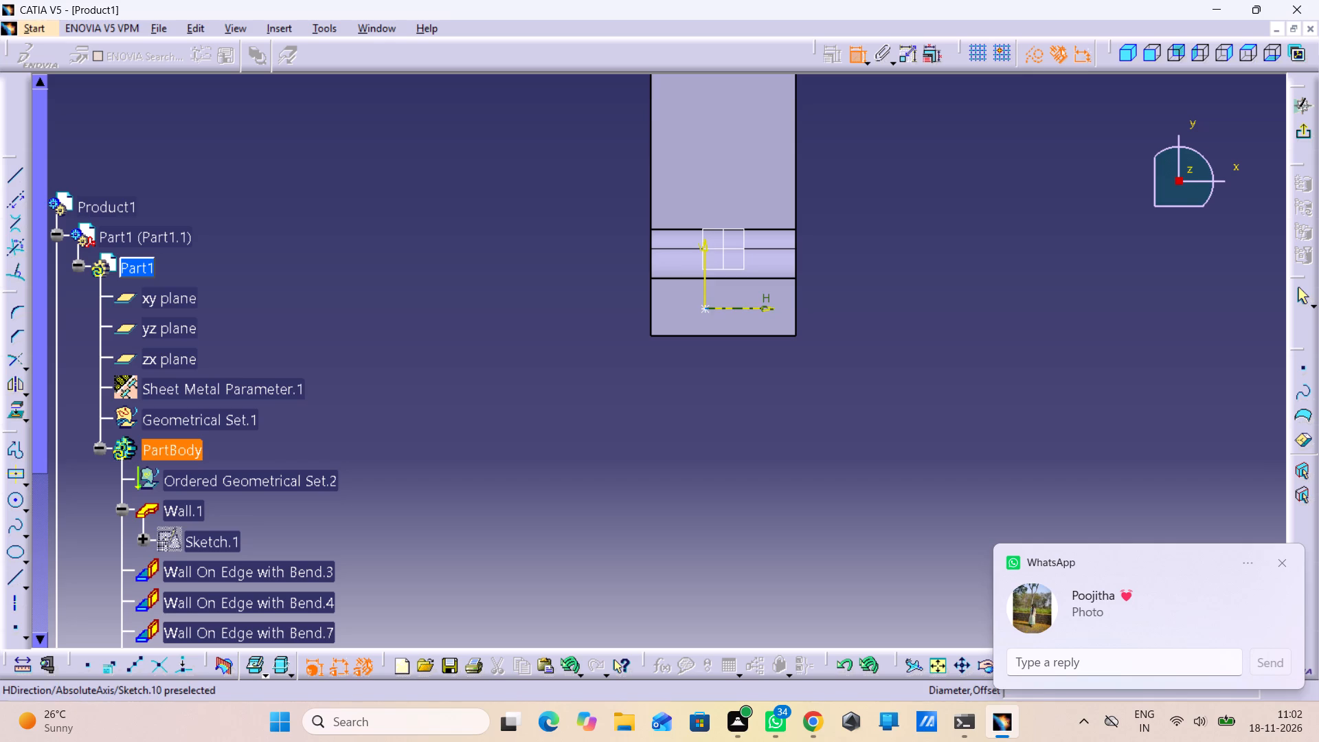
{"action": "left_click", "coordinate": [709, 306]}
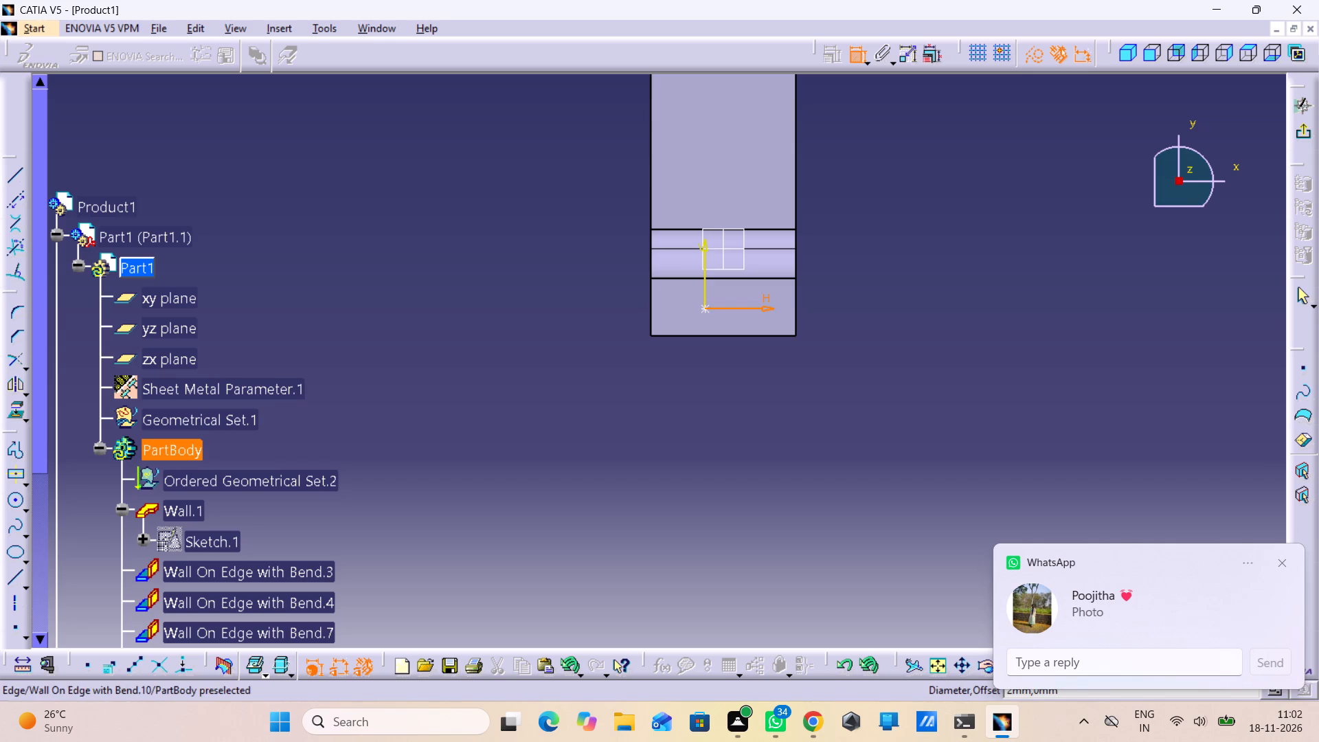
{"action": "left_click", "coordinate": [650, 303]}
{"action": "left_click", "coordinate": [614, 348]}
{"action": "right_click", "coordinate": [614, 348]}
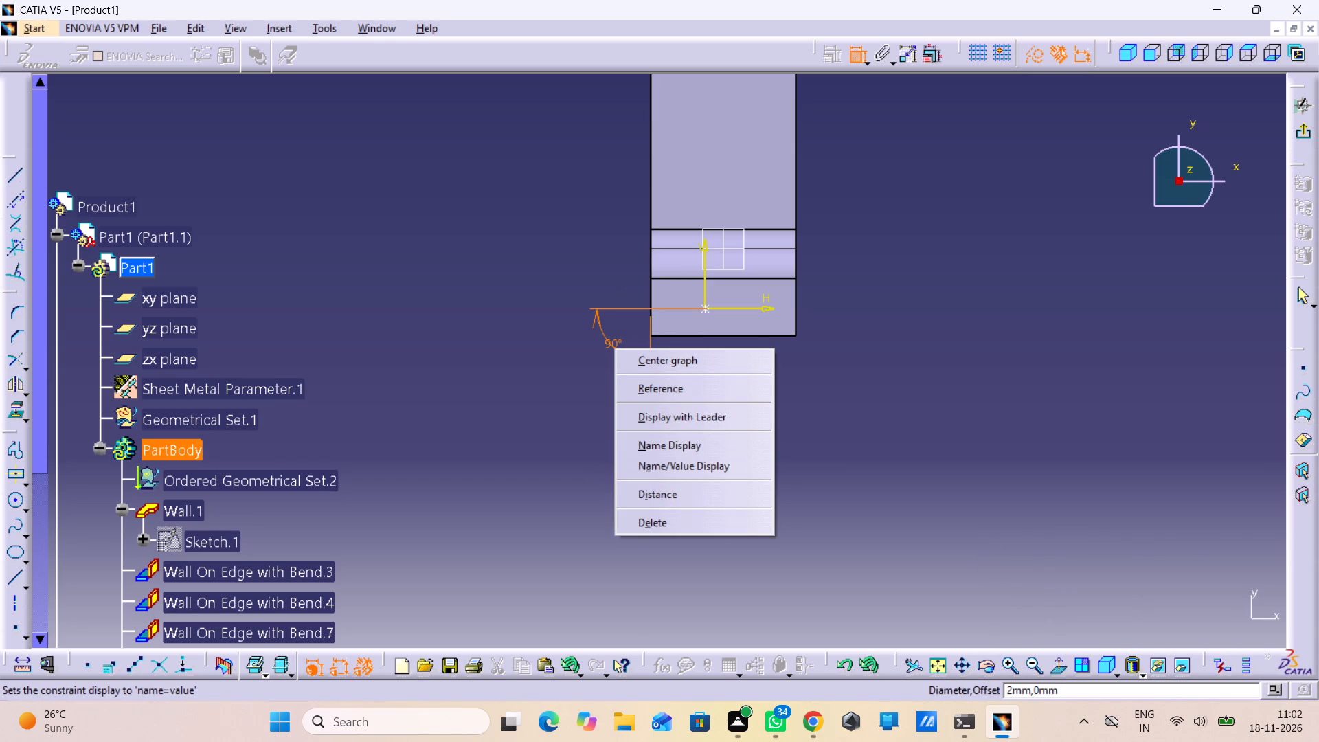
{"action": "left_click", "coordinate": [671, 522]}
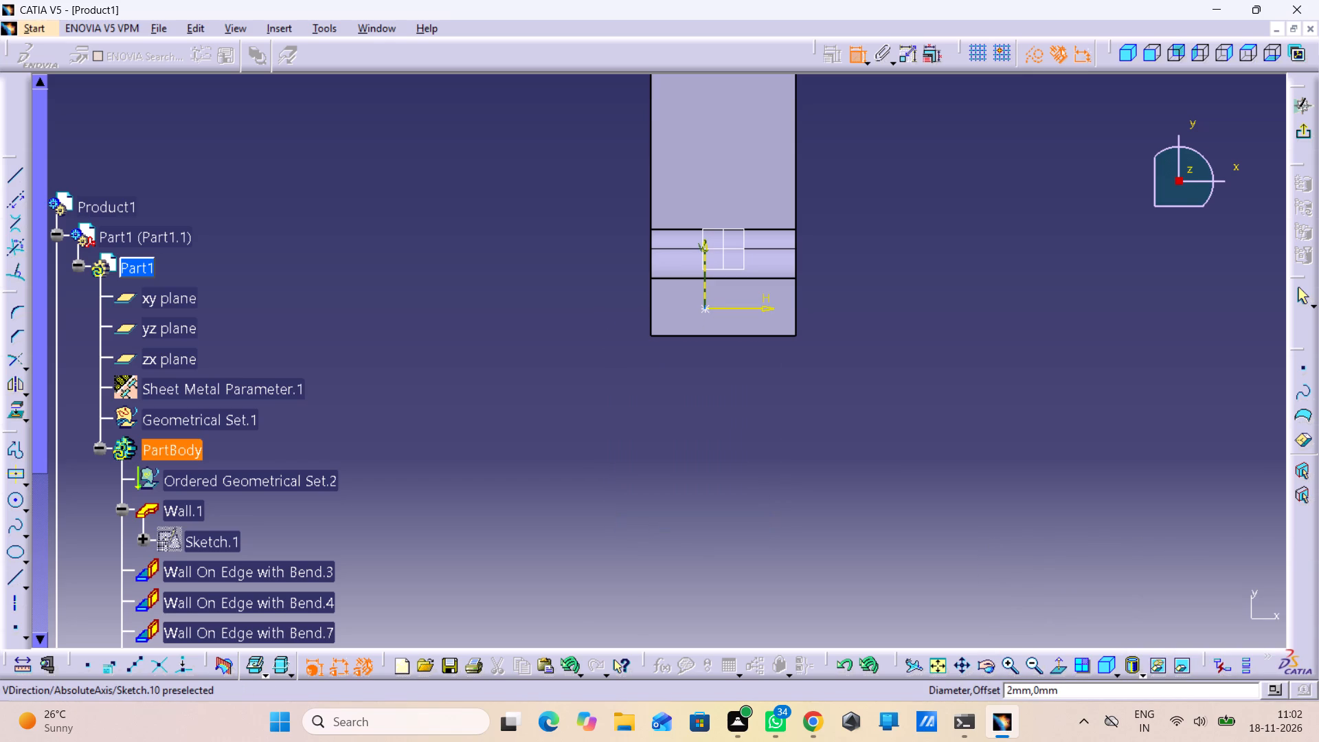
Dimension the hole centre's distances from the flange's nearer side edge and from its free end edge.
{"action": "left_click", "coordinate": [706, 311]}
{"action": "left_click", "coordinate": [652, 300]}
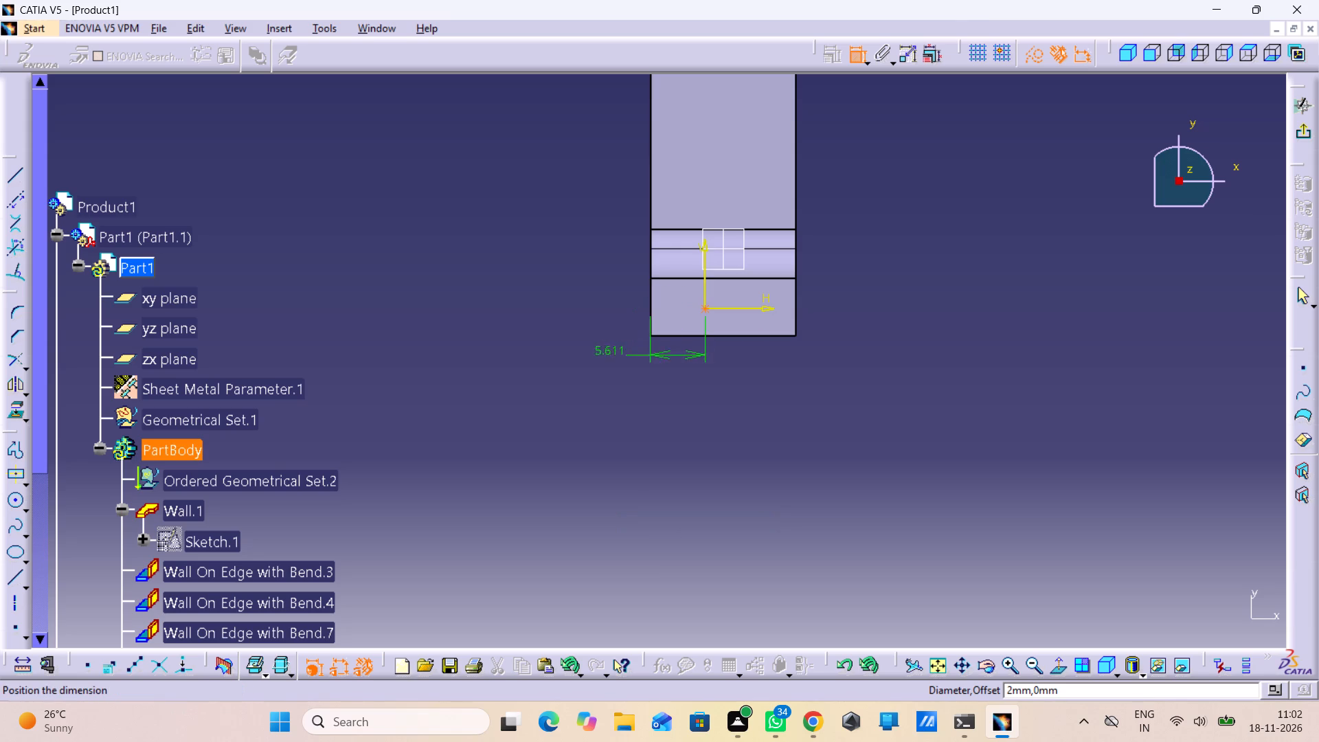
{"action": "left_click", "coordinate": [605, 408]}
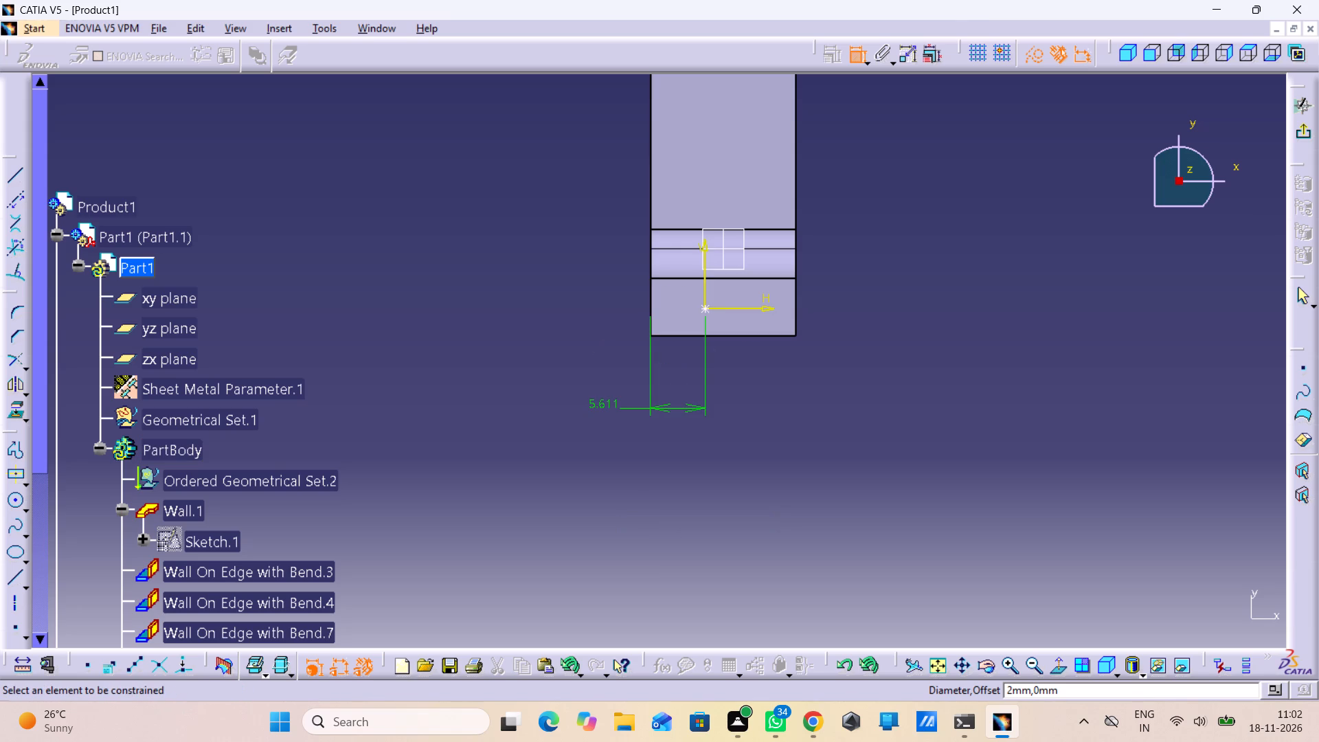
{"action": "left_click", "coordinate": [708, 310]}
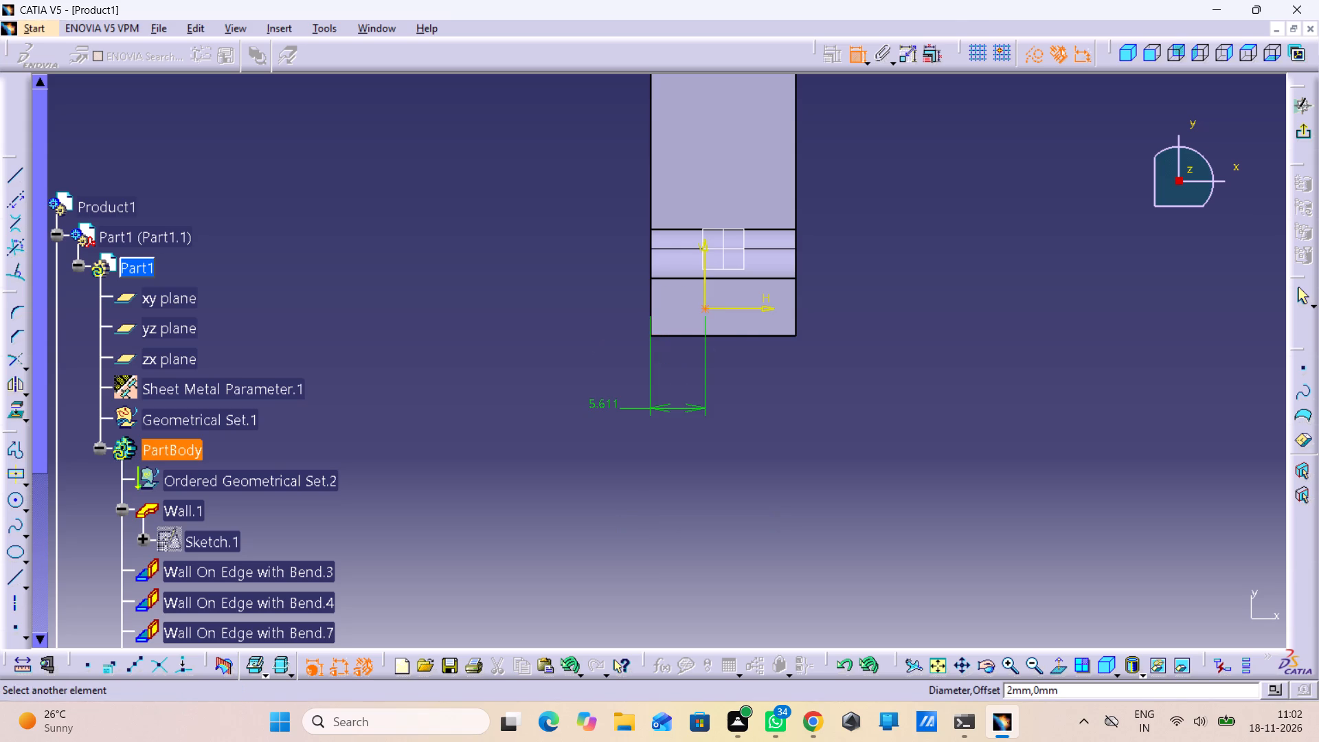
{"action": "left_click", "coordinate": [670, 335]}
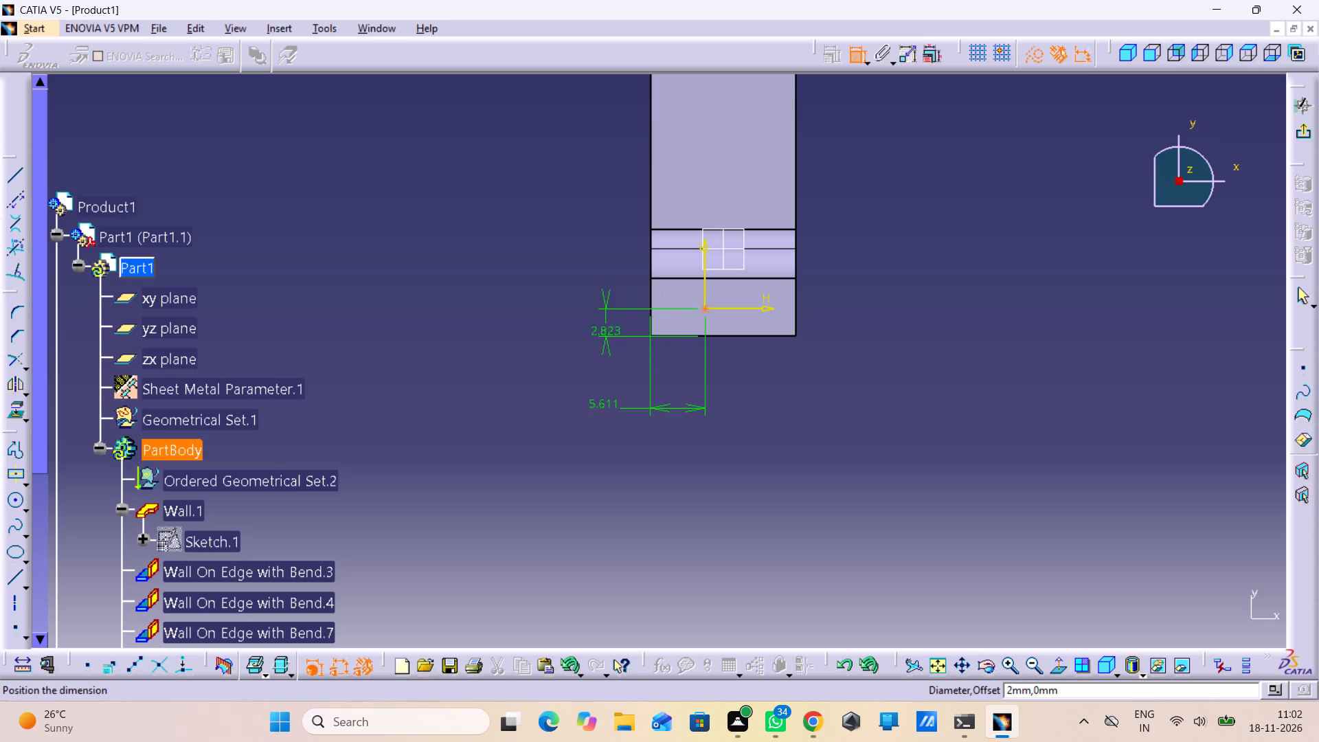
{"action": "left_click", "coordinate": [584, 344]}
Set the hole centre's distances from the flange's free end edge and side edge to 3 mm each.
{"action": "double_click", "coordinate": [584, 341]}
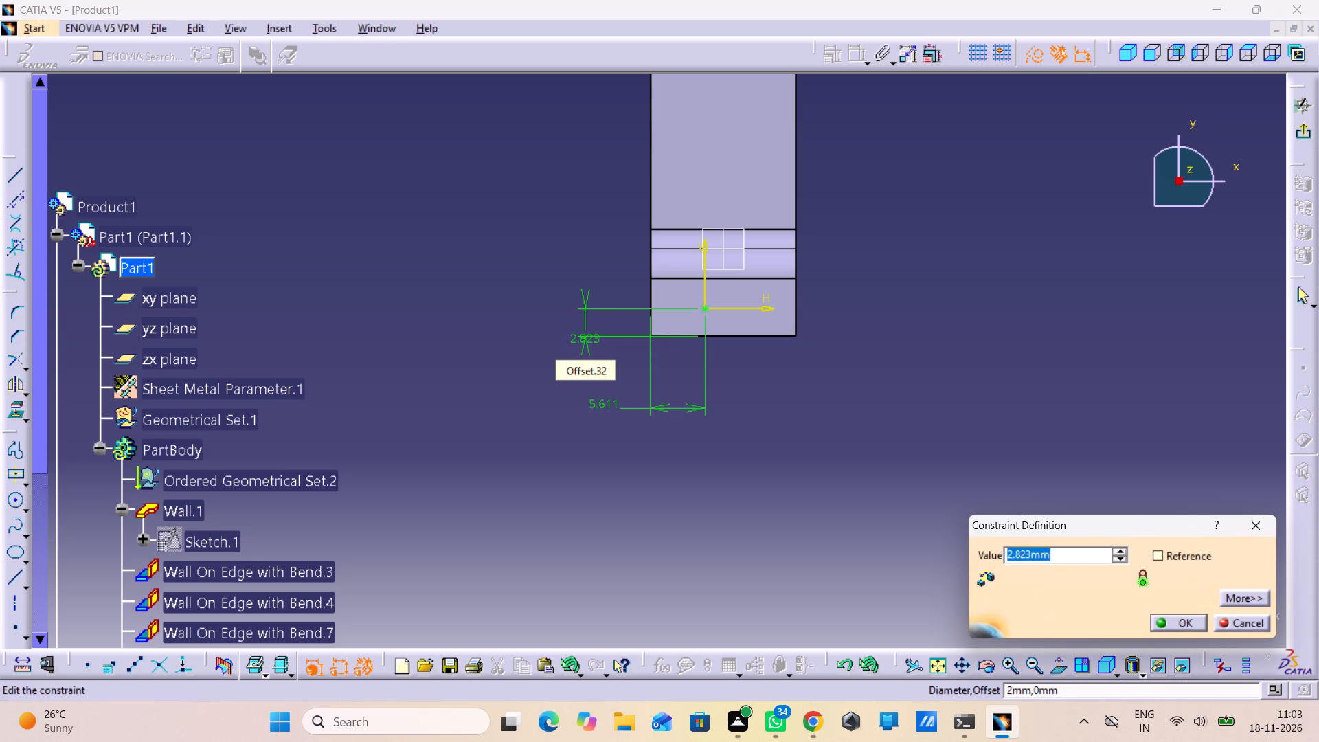
{"action": "key", "text": "3"}
{"action": "key", "text": "Return"}
{"action": "double_click", "coordinate": [591, 398]}
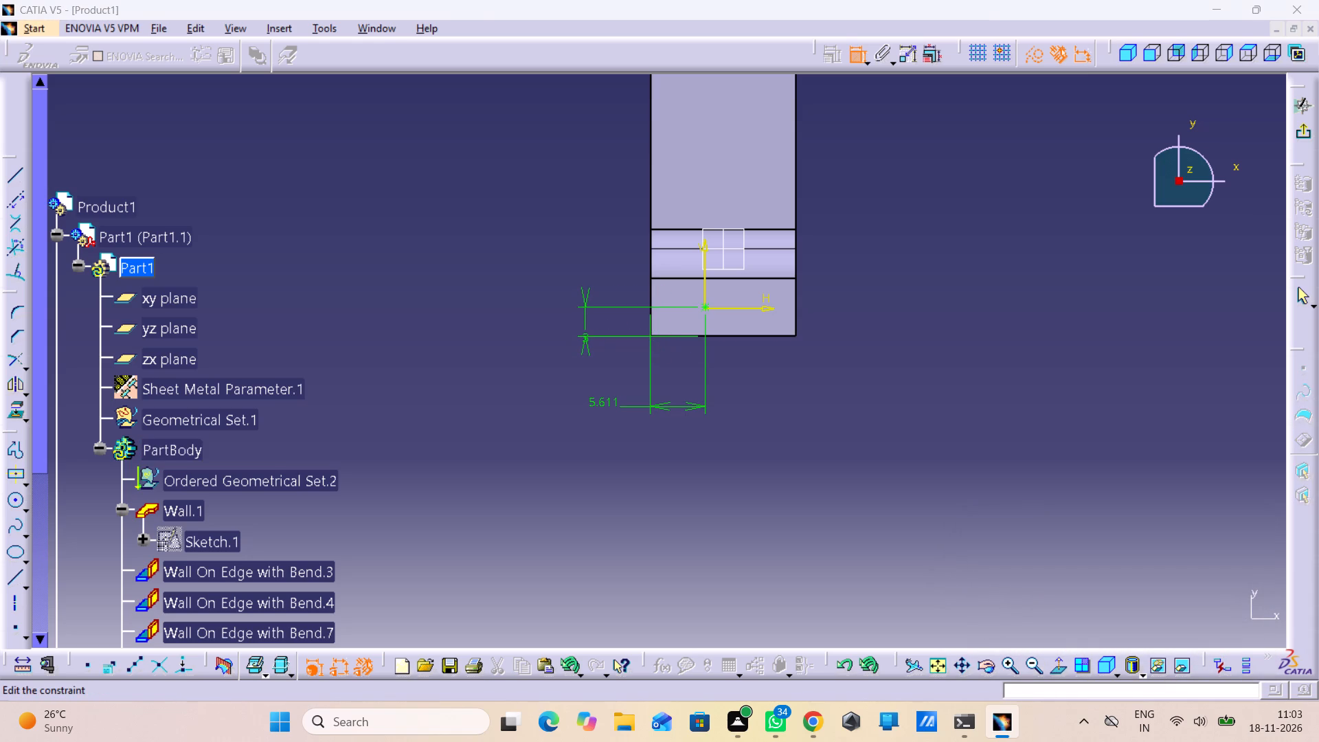
{"action": "key", "text": "3"}
{"action": "key", "text": "Return"}
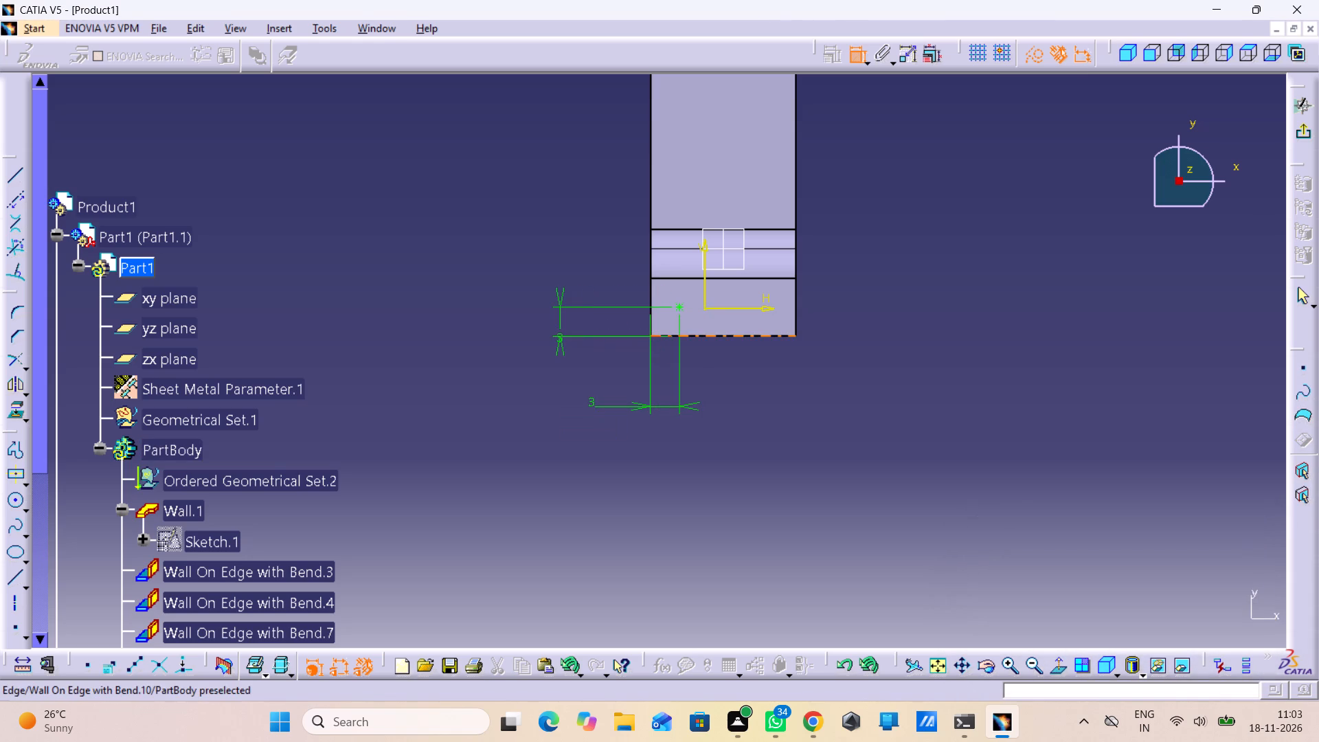
Leave the positioning sketch and accept the first 2 mm Up To Next hole on the end flange.
{"action": "left_click", "coordinate": [1308, 129]}
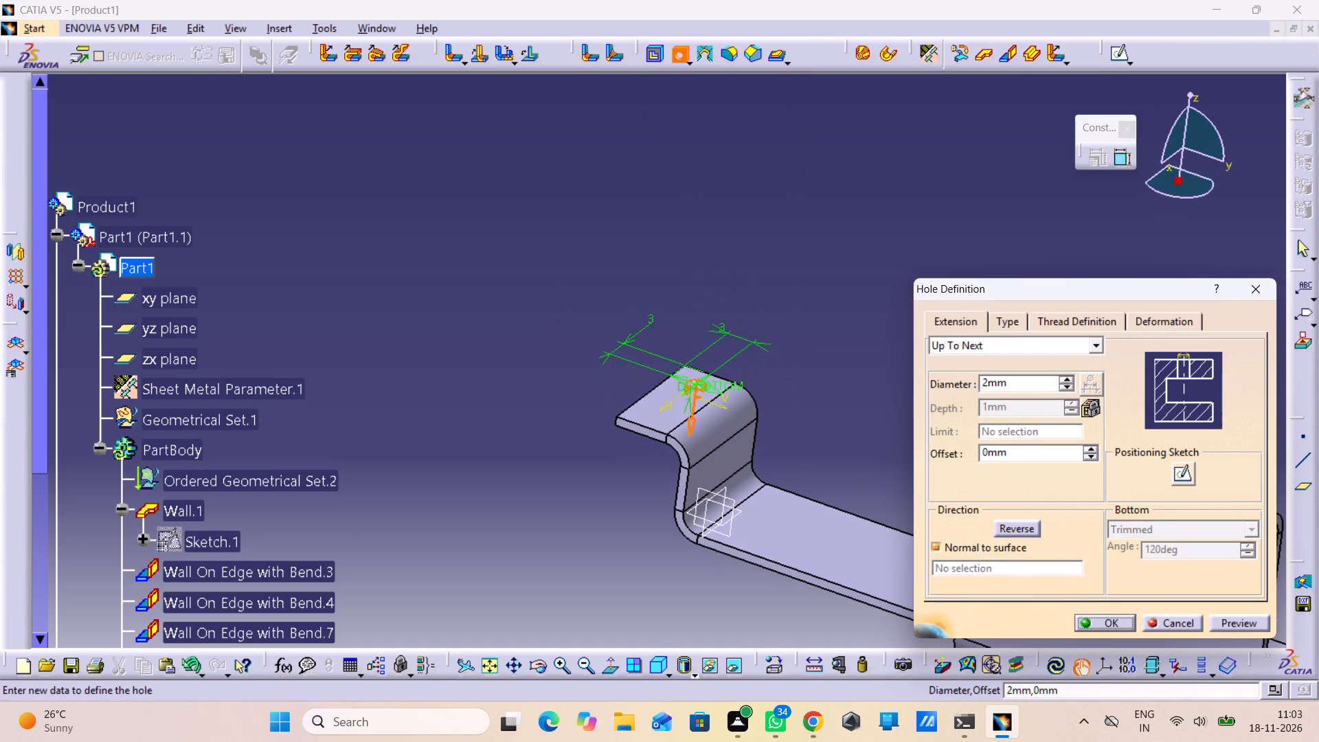
{"action": "left_click", "coordinate": [1085, 619]}
{"action": "left_click", "coordinate": [851, 390]}
Start a second 2 mm Up To Next hole on the end flange's top face and open its positioning sketch.
{"action": "double_click", "coordinate": [671, 413]}
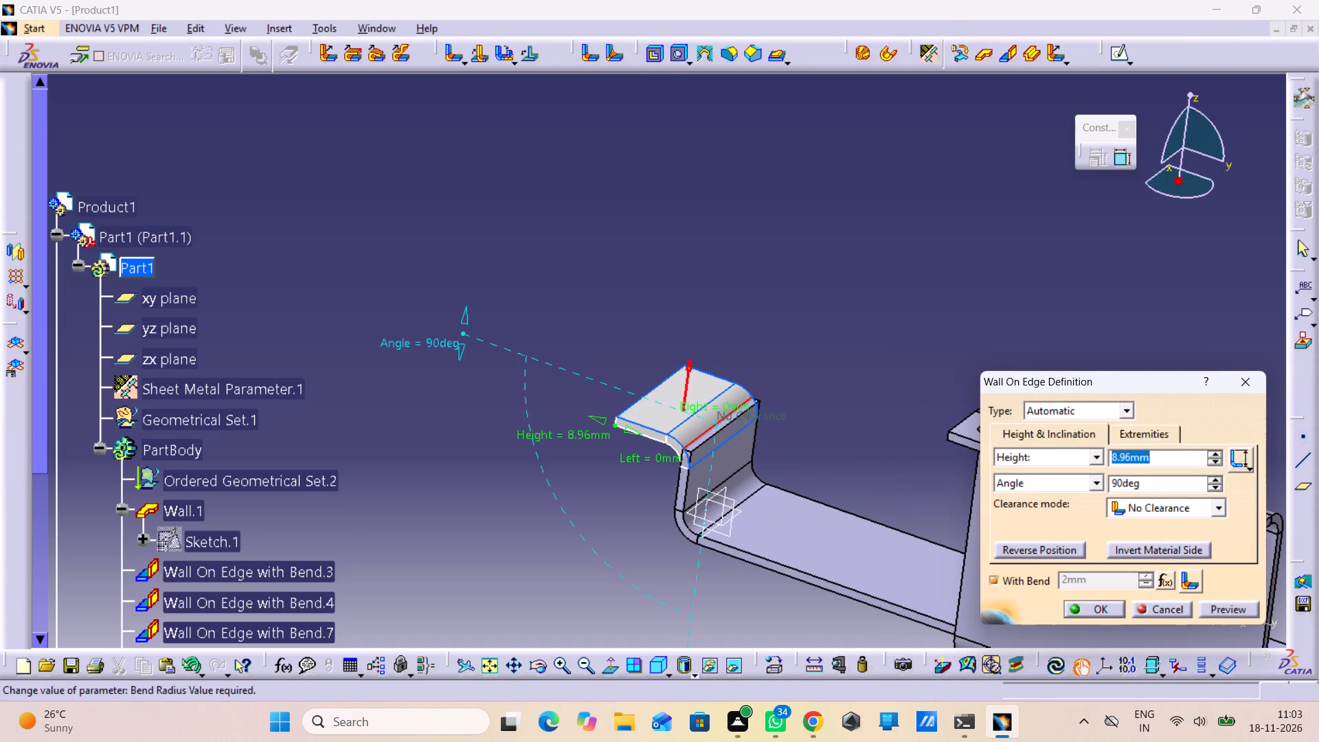
{"action": "left_click", "coordinate": [1167, 609]}
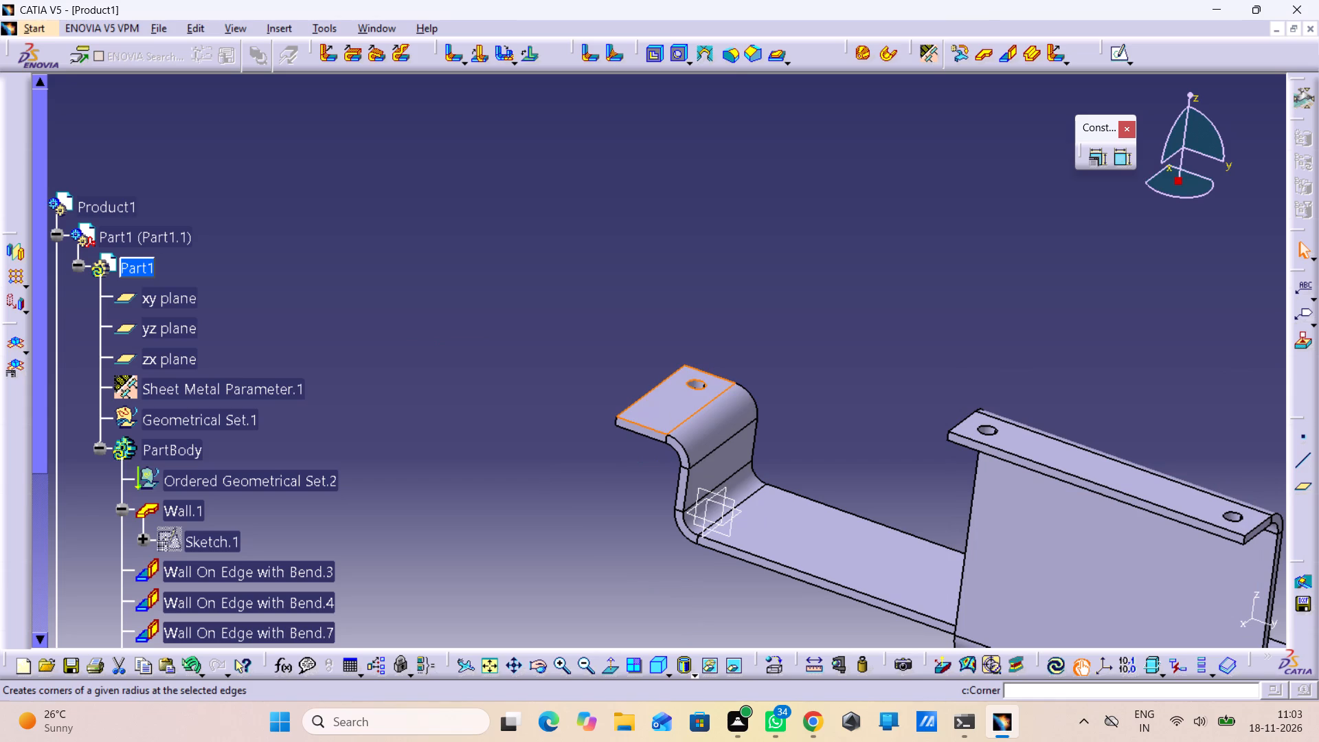
{"action": "left_click", "coordinate": [681, 62]}
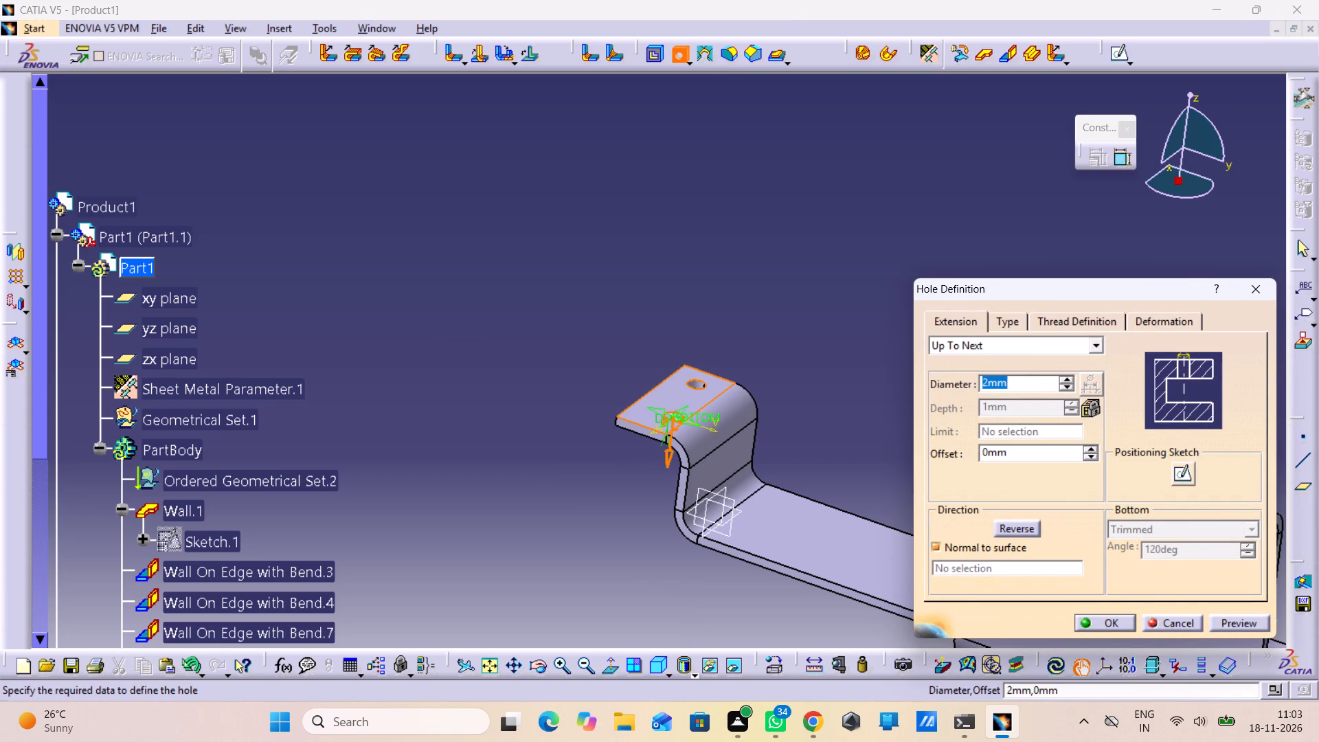
{"action": "left_click", "coordinate": [1186, 477]}
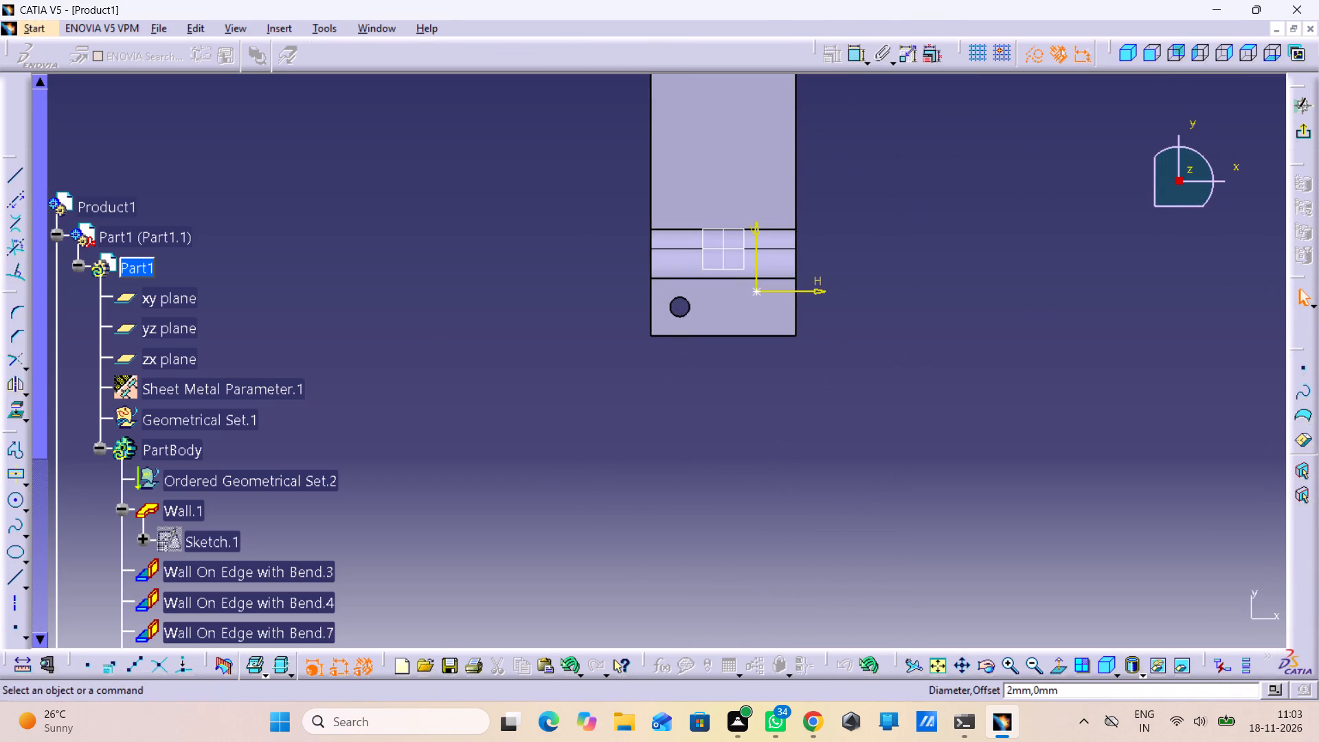
Dimension the second hole centre's distances from the flange's free end edge and from the side edge opposite the first hole.
{"action": "double_click", "coordinate": [856, 57]}
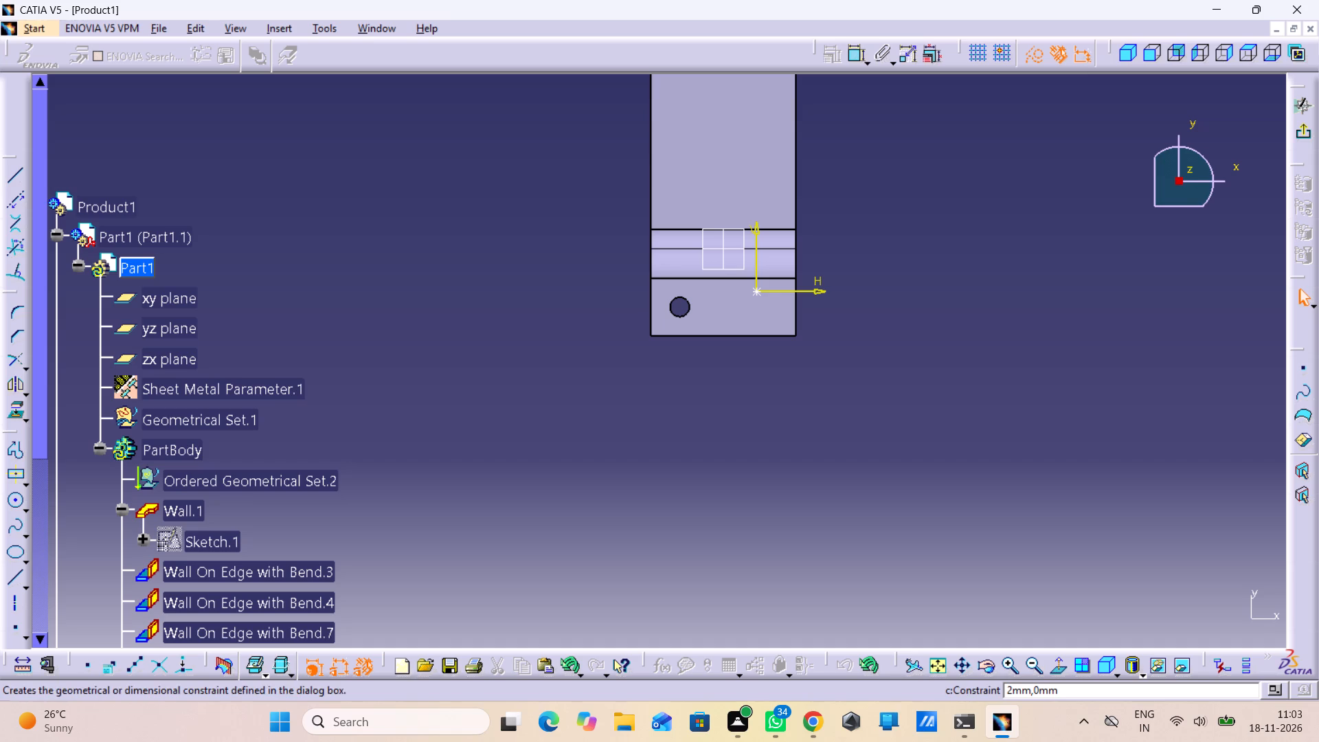
{"action": "double_click", "coordinate": [850, 53]}
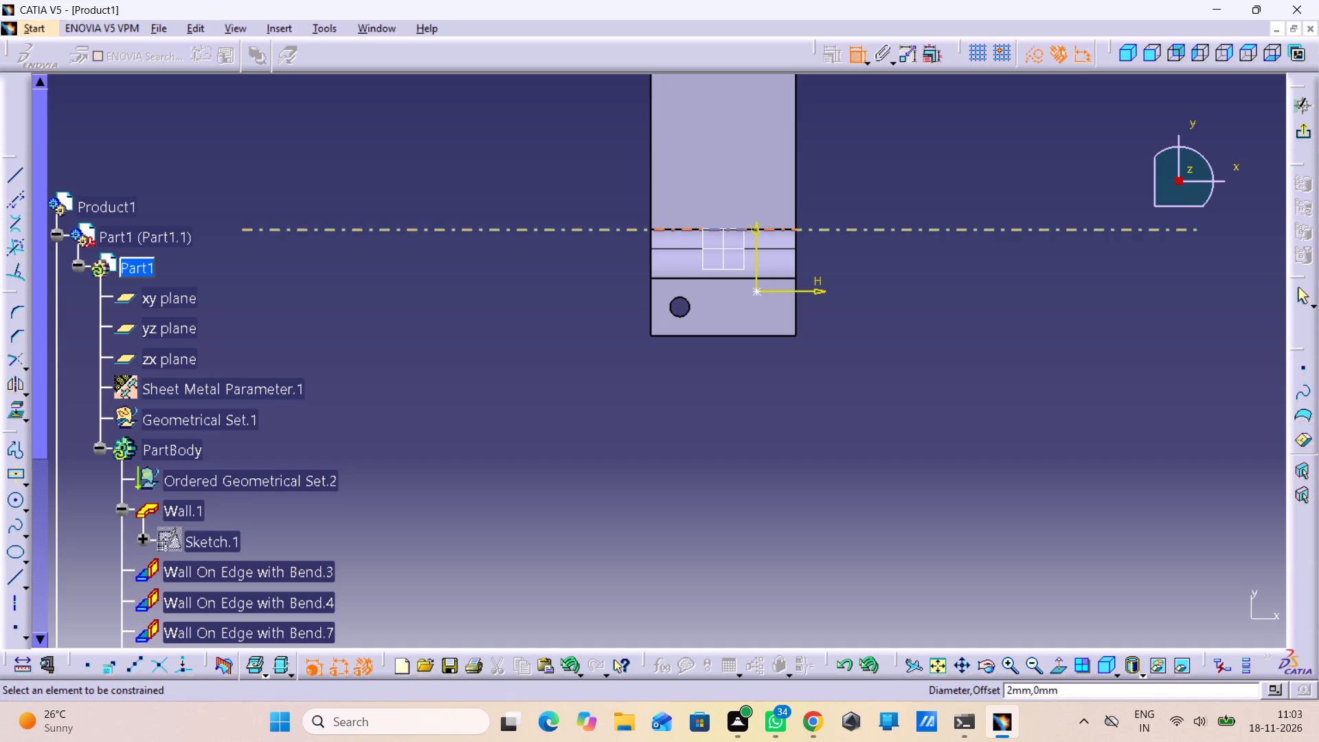
{"action": "left_click", "coordinate": [757, 291]}
{"action": "left_click", "coordinate": [767, 336]}
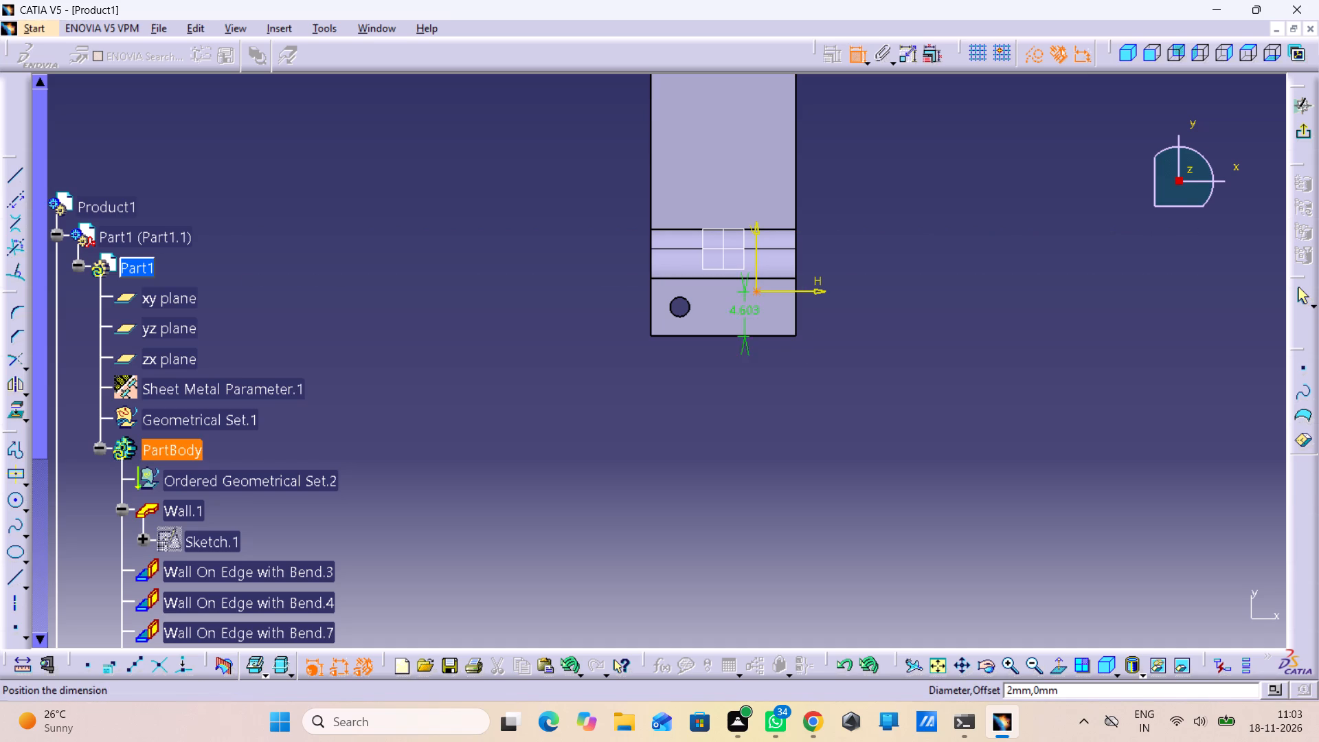
{"action": "left_click", "coordinate": [857, 316]}
{"action": "left_click", "coordinate": [756, 293]}
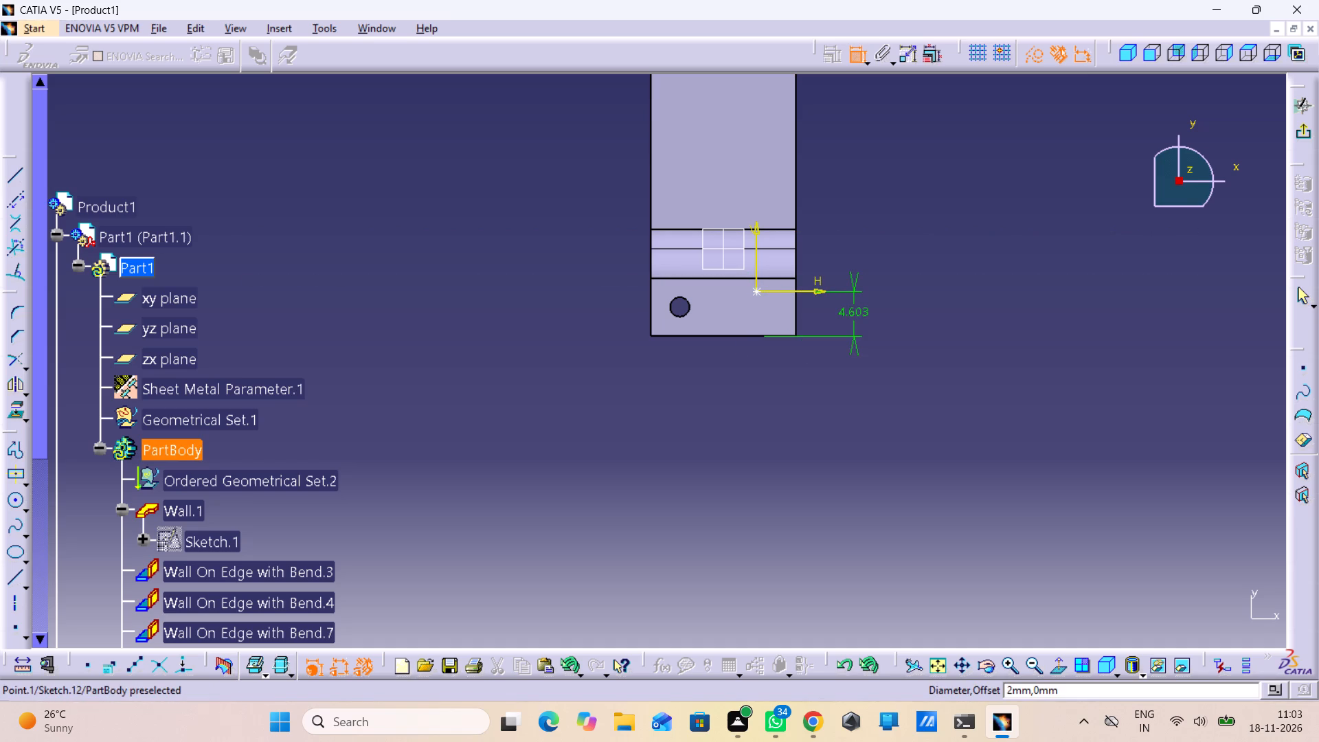
{"action": "left_click", "coordinate": [798, 315]}
{"action": "left_click", "coordinate": [840, 389]}
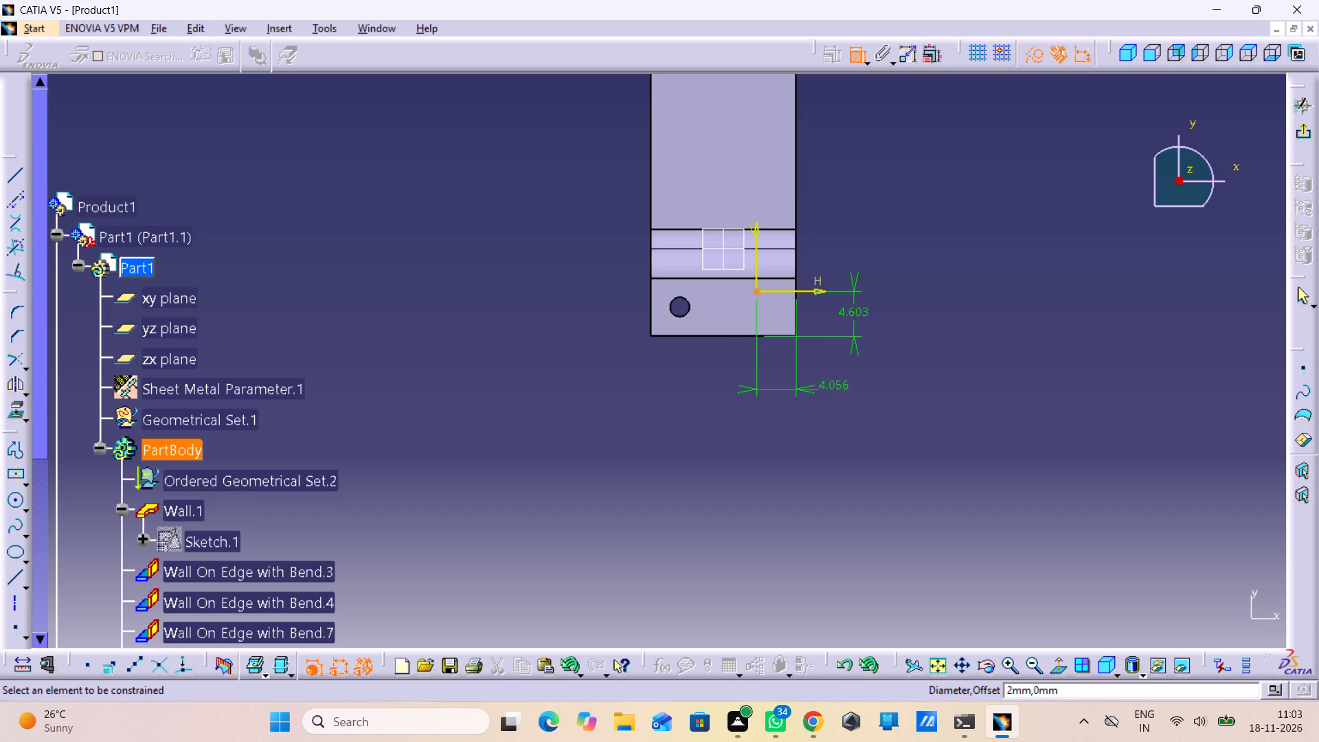
Set the second hole centre's distances from the side edge and the free end edge to 3 mm each.
{"action": "double_click", "coordinate": [838, 385]}
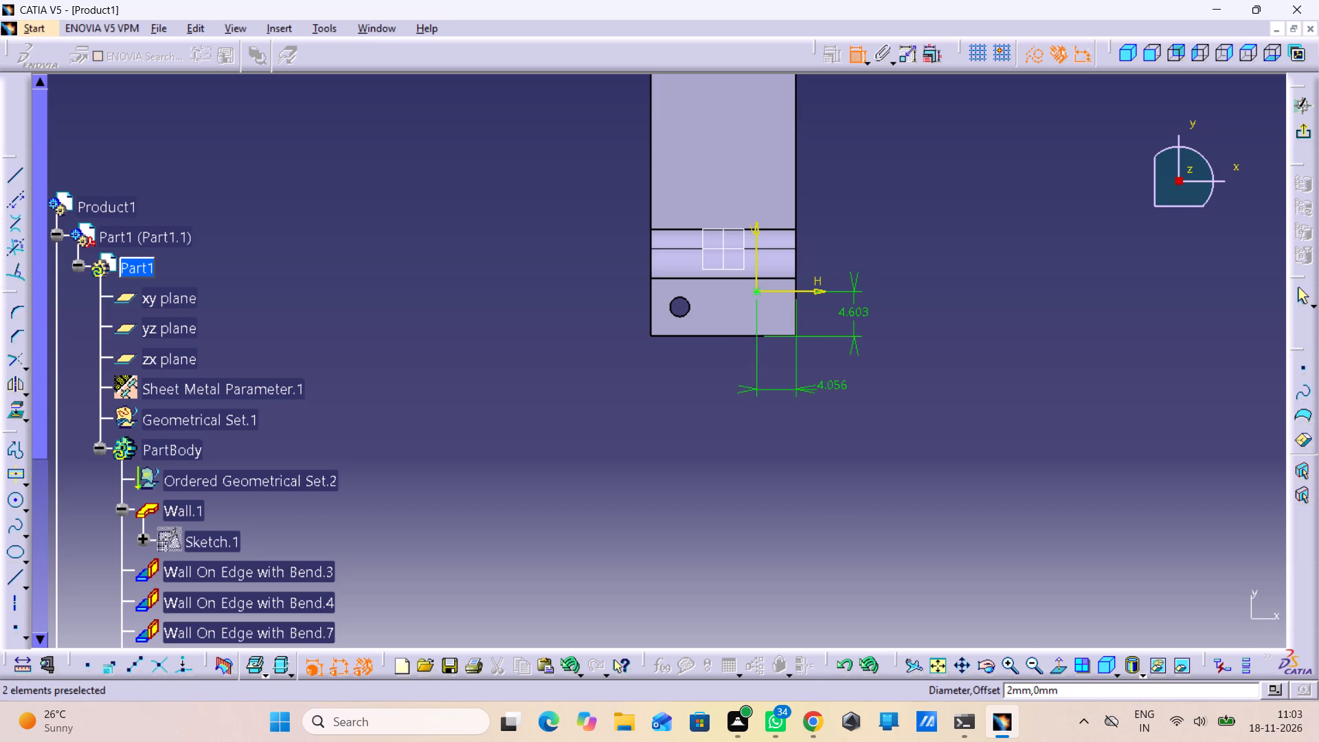
{"action": "double_click", "coordinate": [829, 388]}
{"action": "key", "text": "3"}
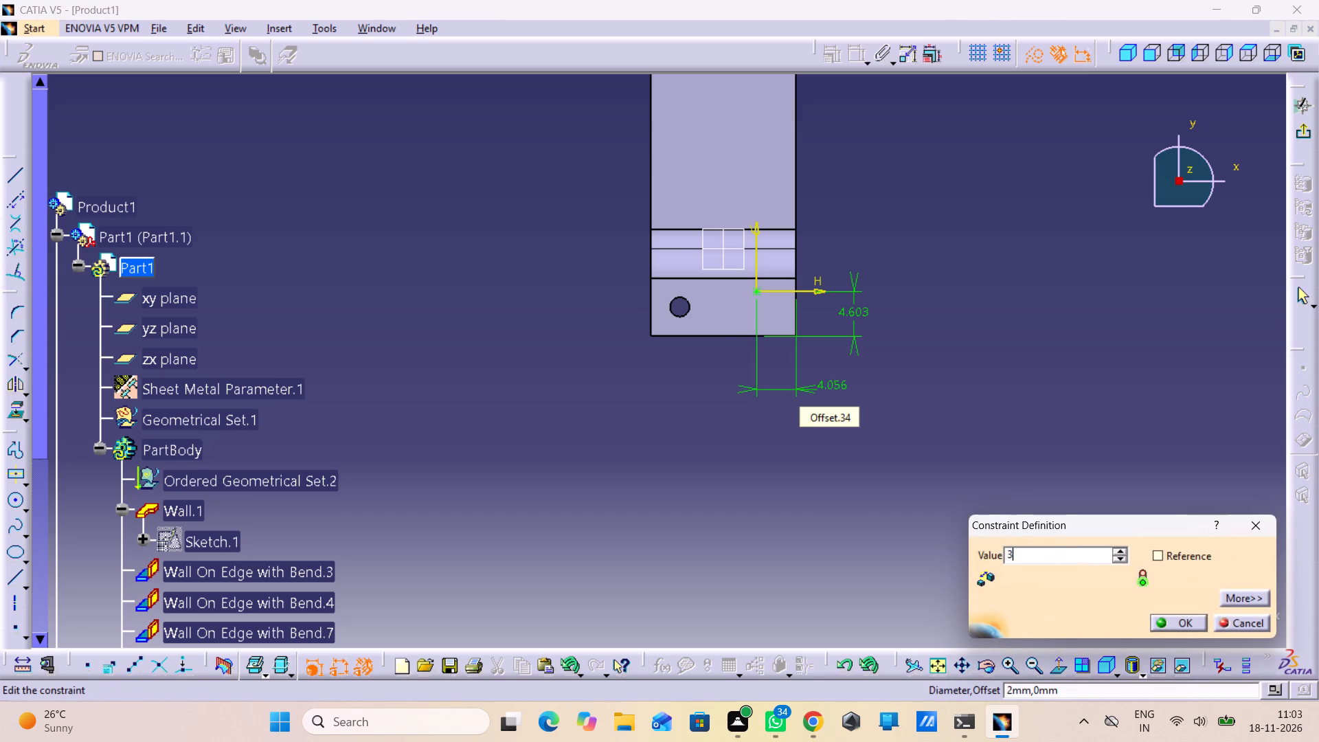
{"action": "key", "text": "Return"}
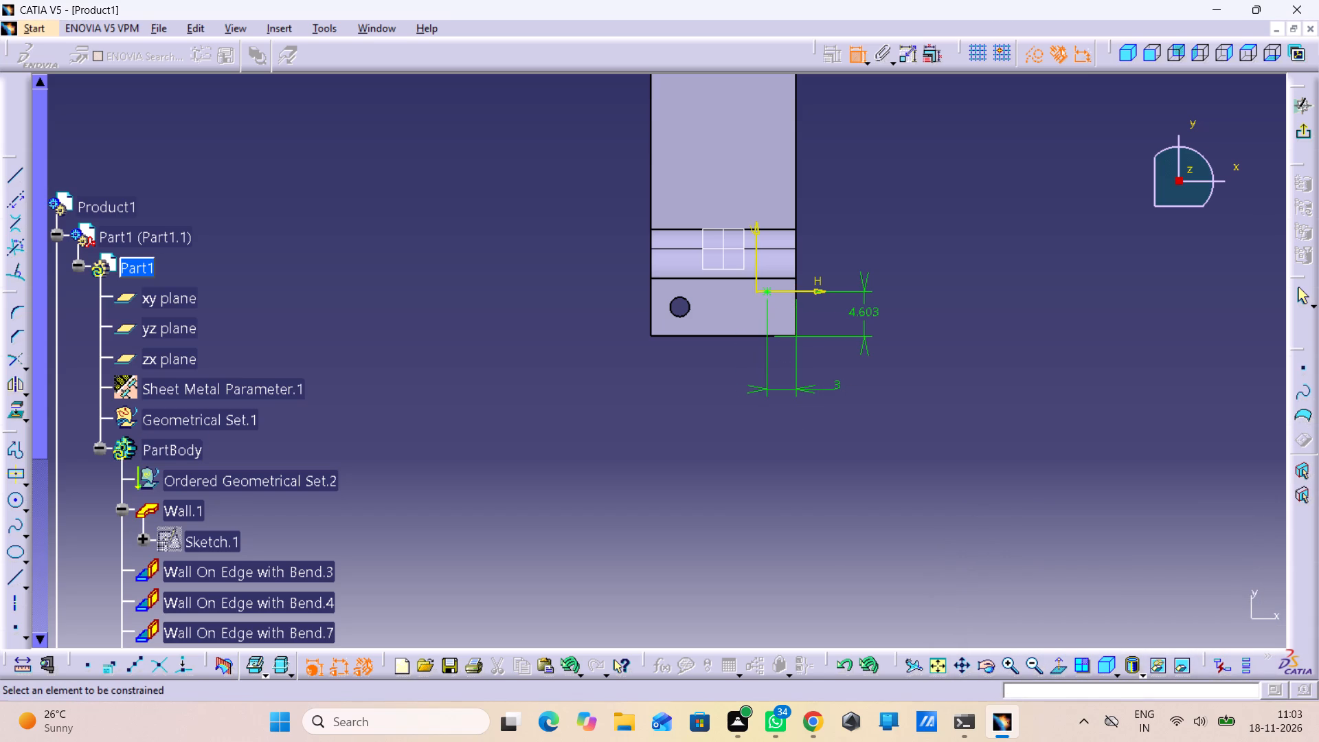
{"action": "double_click", "coordinate": [861, 315]}
{"action": "key", "text": "3"}
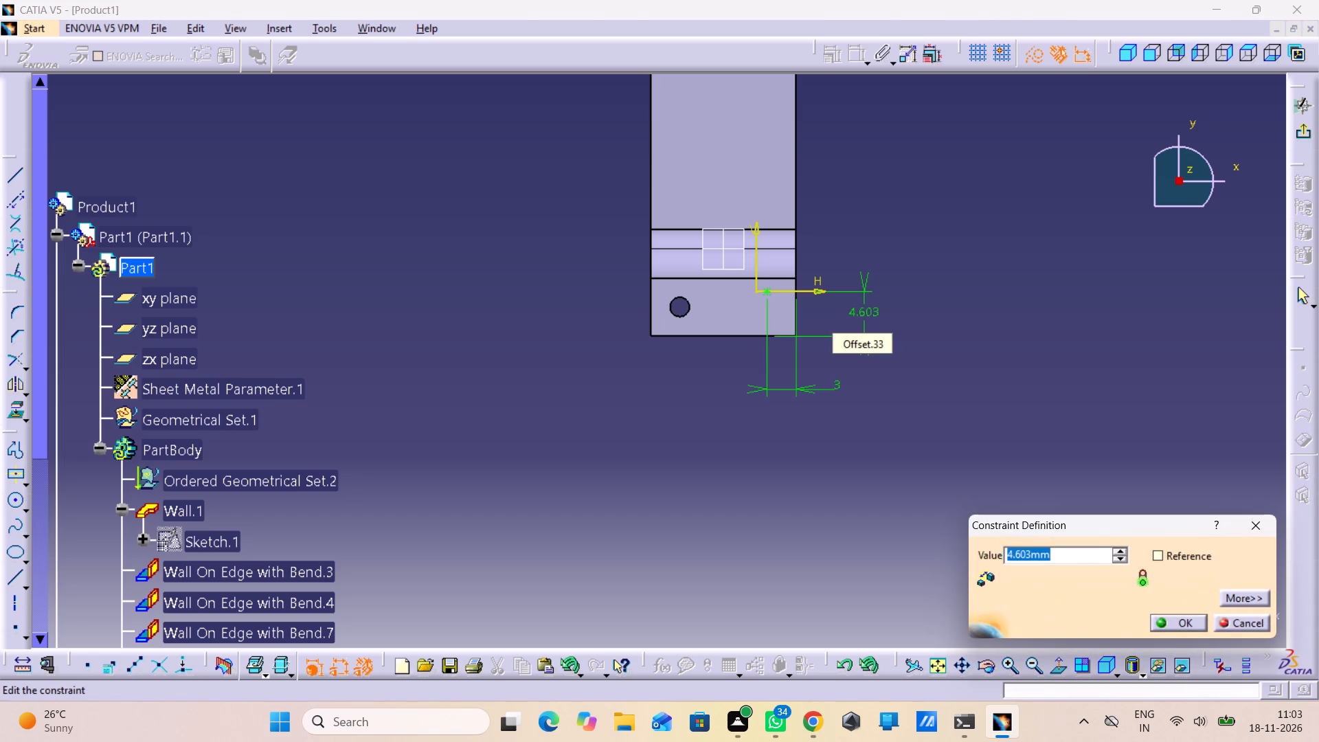
{"action": "key", "text": "Return"}
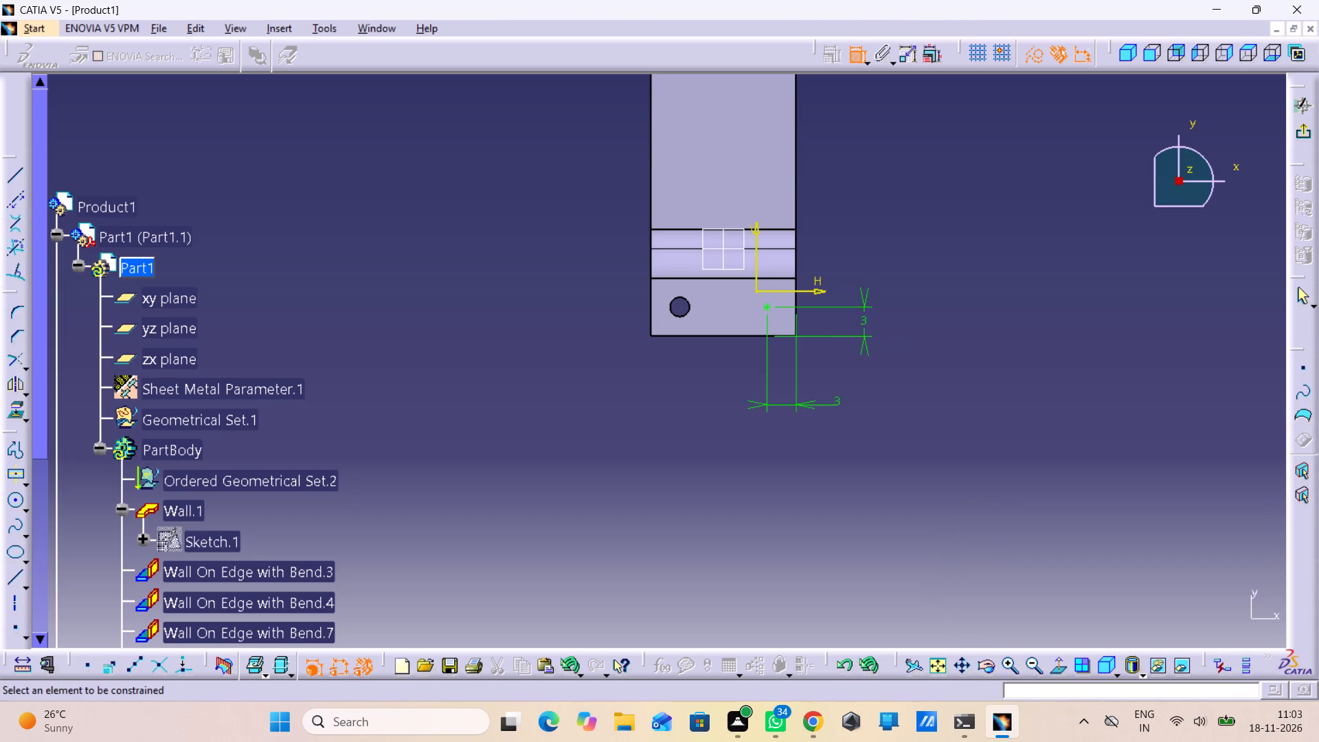
Leave the positioning sketch and accept the second 2 mm Up To Next hole on the end flange.
{"action": "left_click", "coordinate": [1303, 136]}
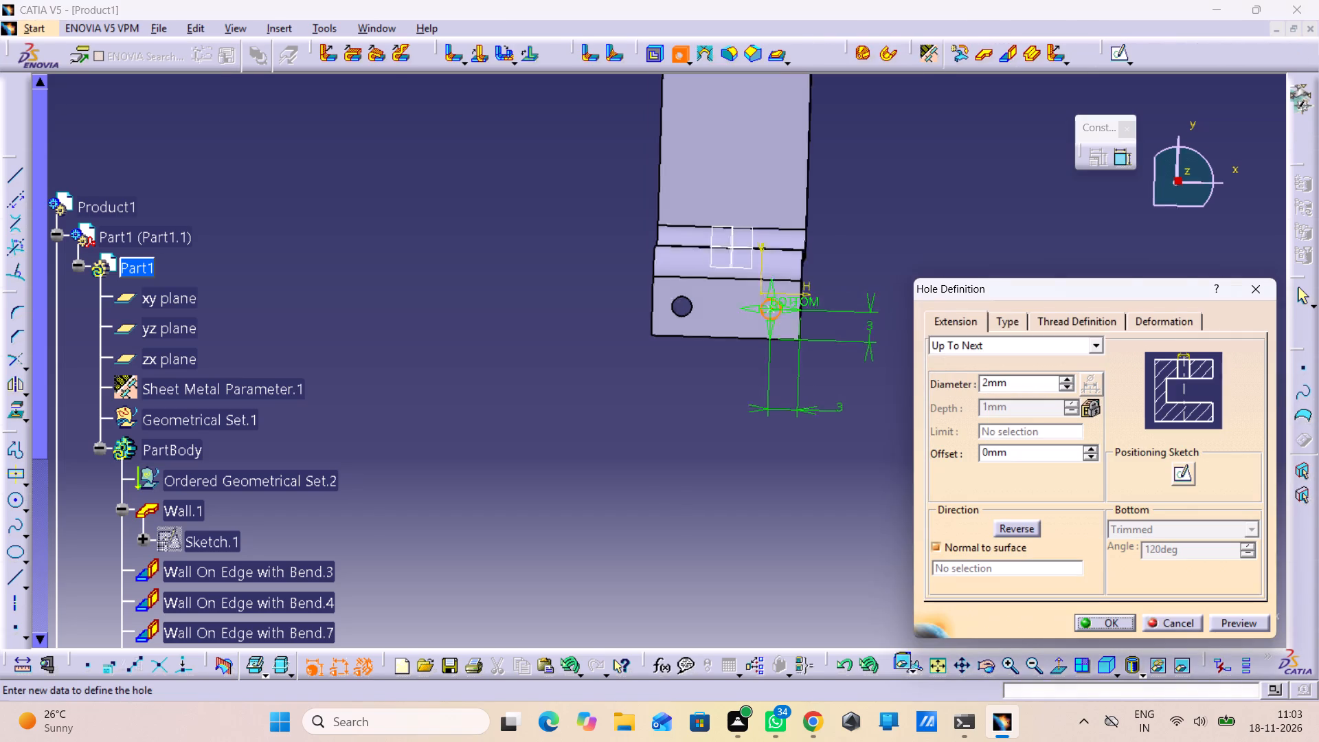
{"action": "left_click", "coordinate": [1112, 614]}
{"action": "left_click", "coordinate": [886, 477]}
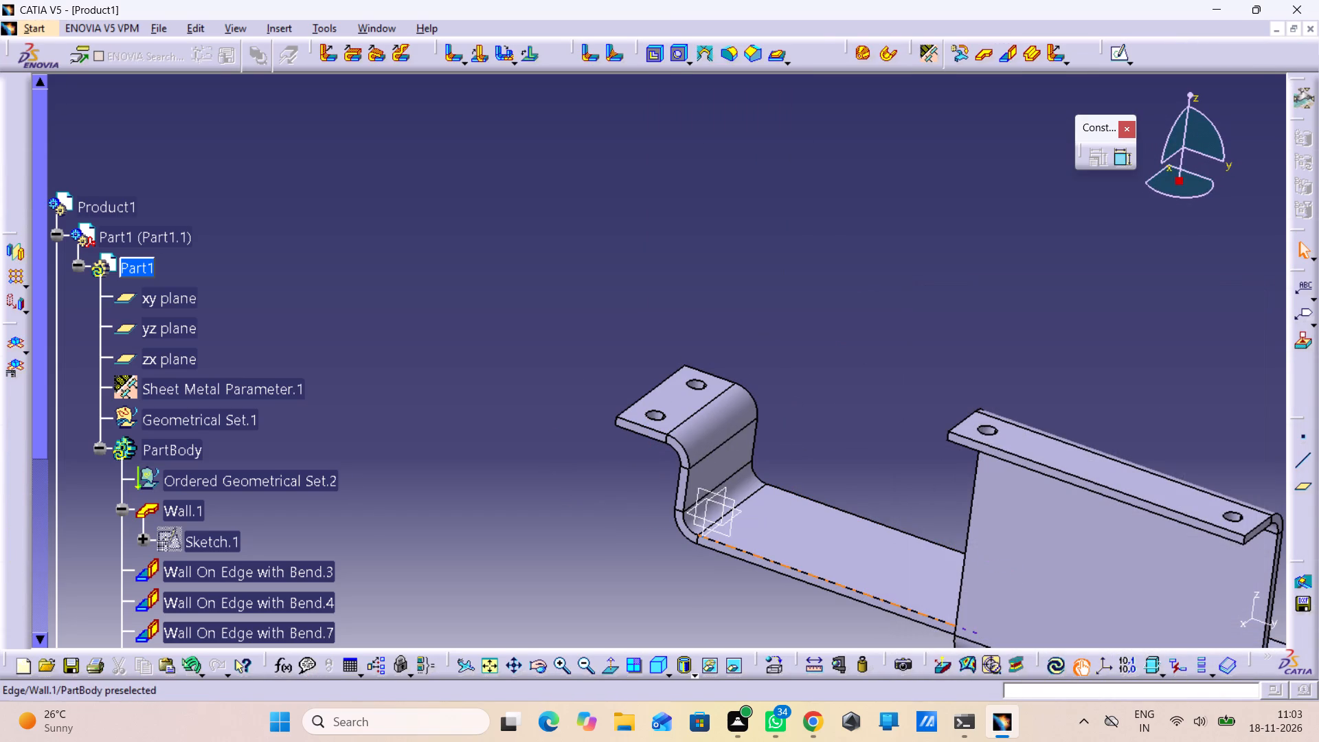
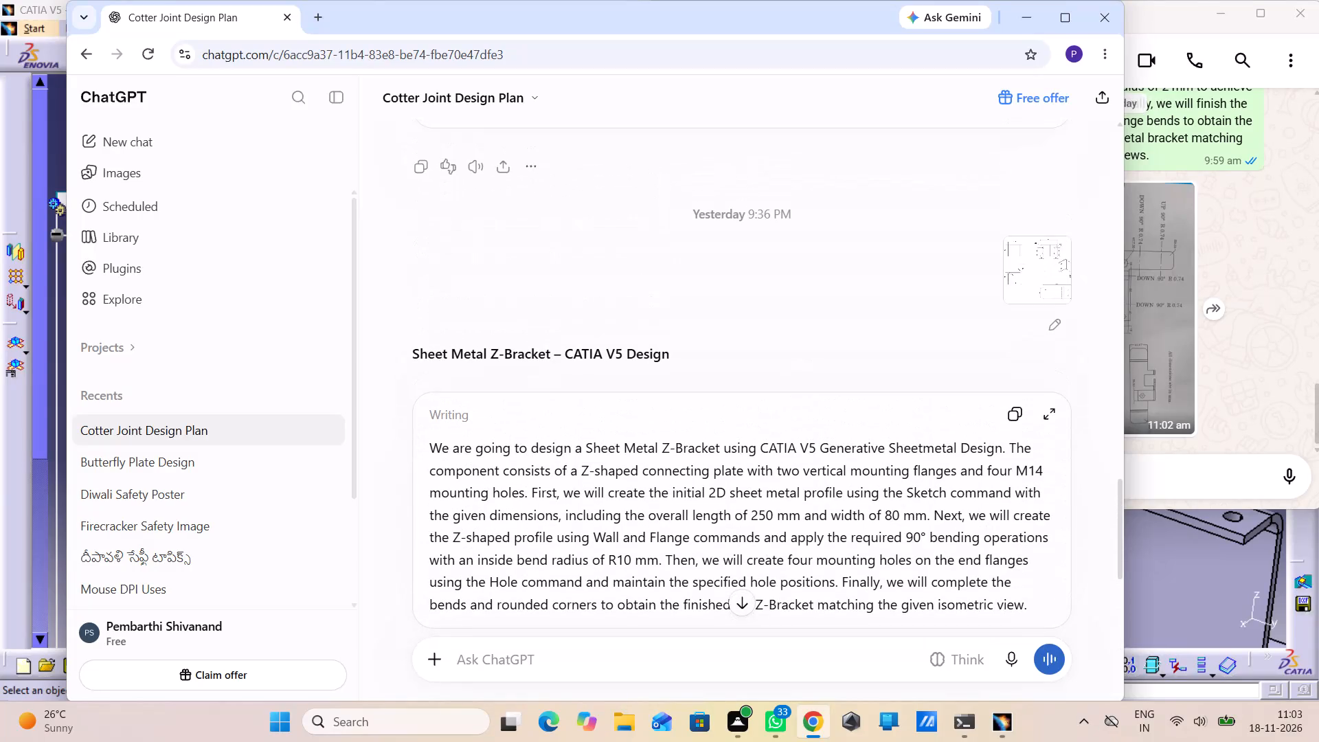
In the ChatGPT conversation in Chrome, copy the description text under "Exercise 4 – Sheet Metal Bracket Design (CATIA V5)".
{"action": "scroll", "coordinate": [992, 317], "scroll_direction": "up", "scroll_amount": 1}
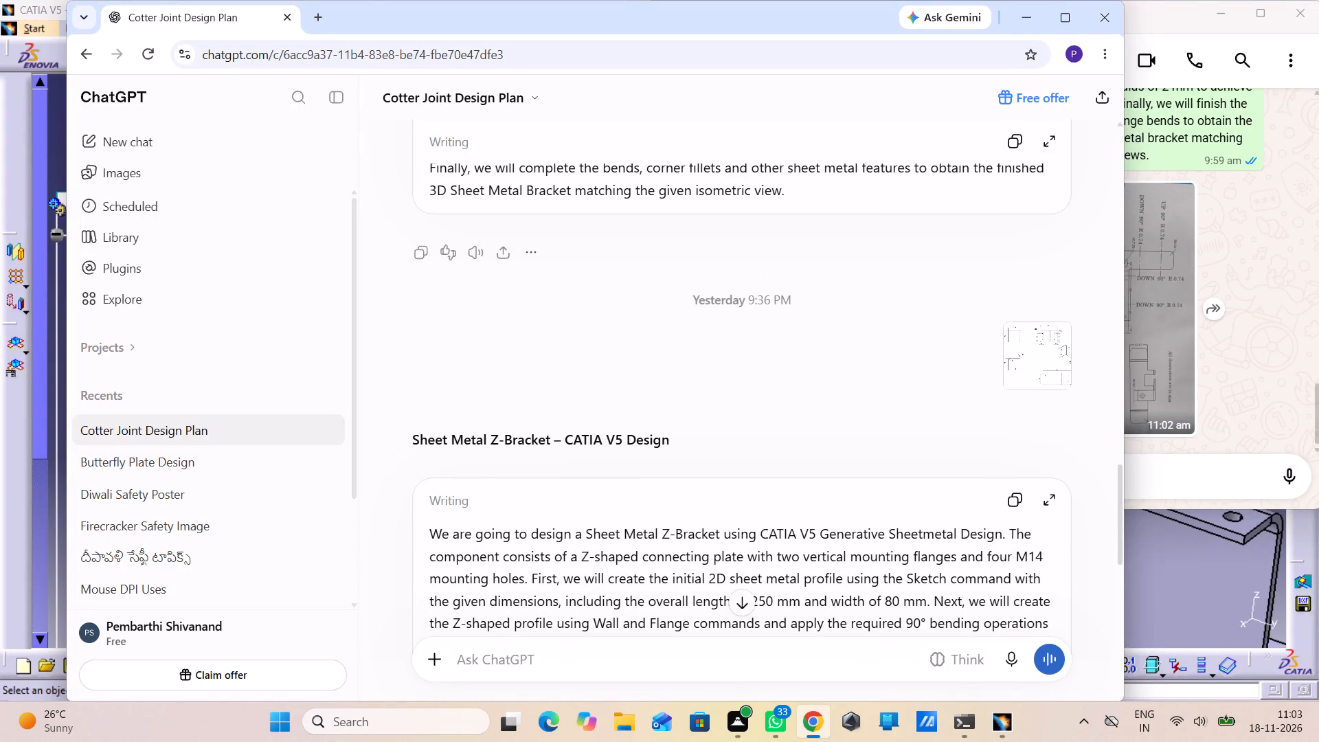
{"action": "scroll", "coordinate": [1006, 327], "scroll_direction": "up", "scroll_amount": 5}
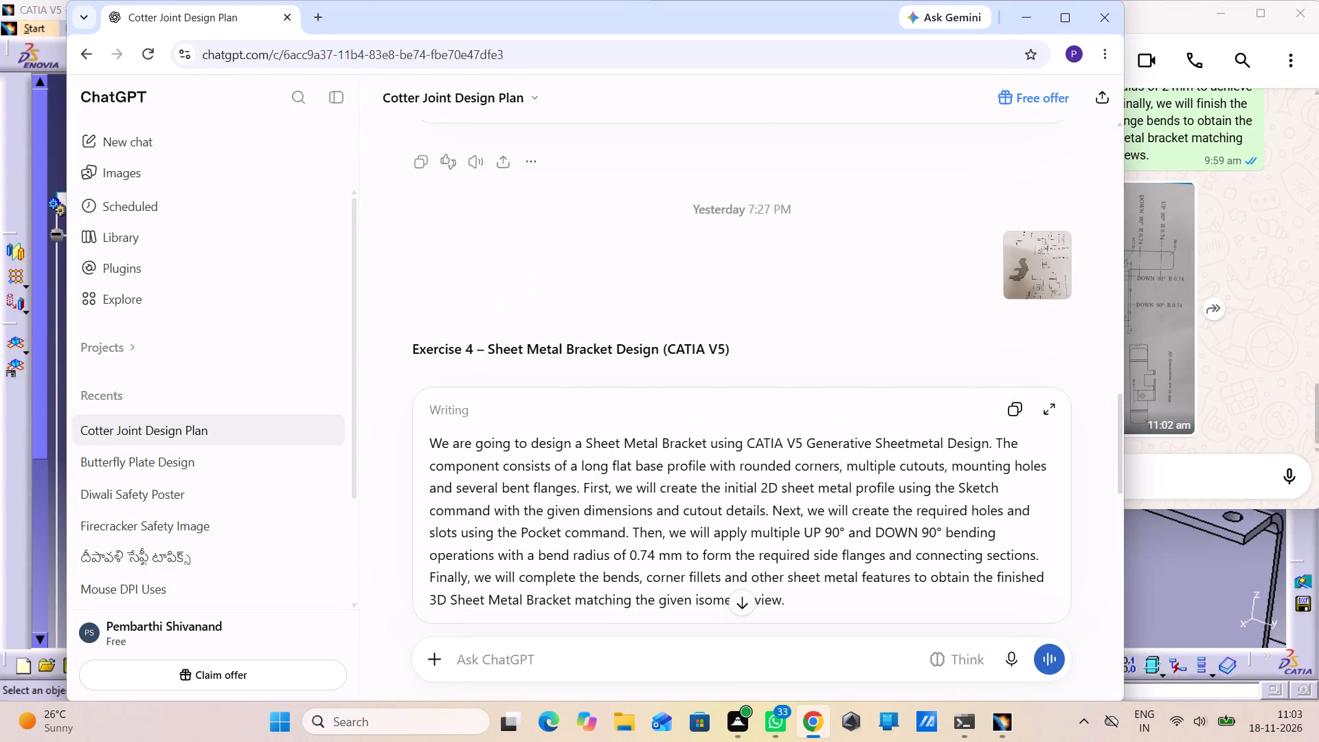
{"action": "left_click", "coordinate": [1005, 417]}
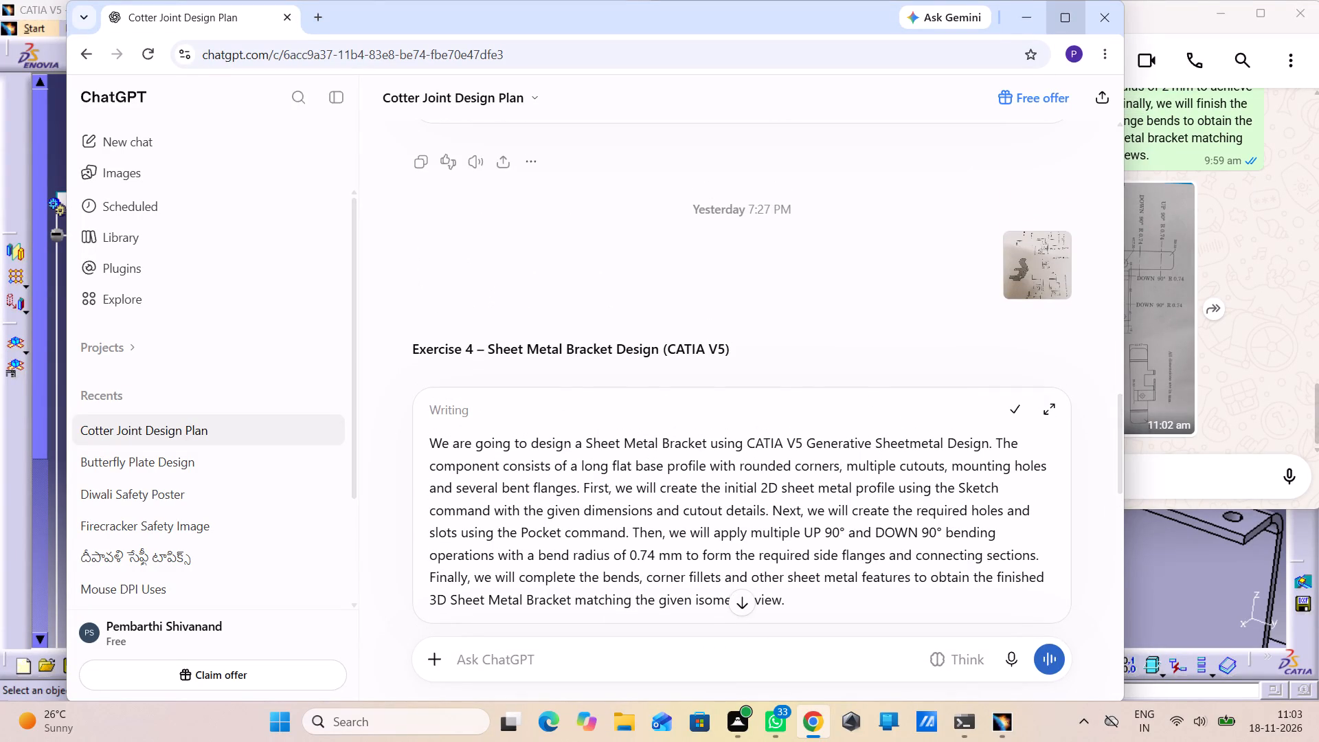
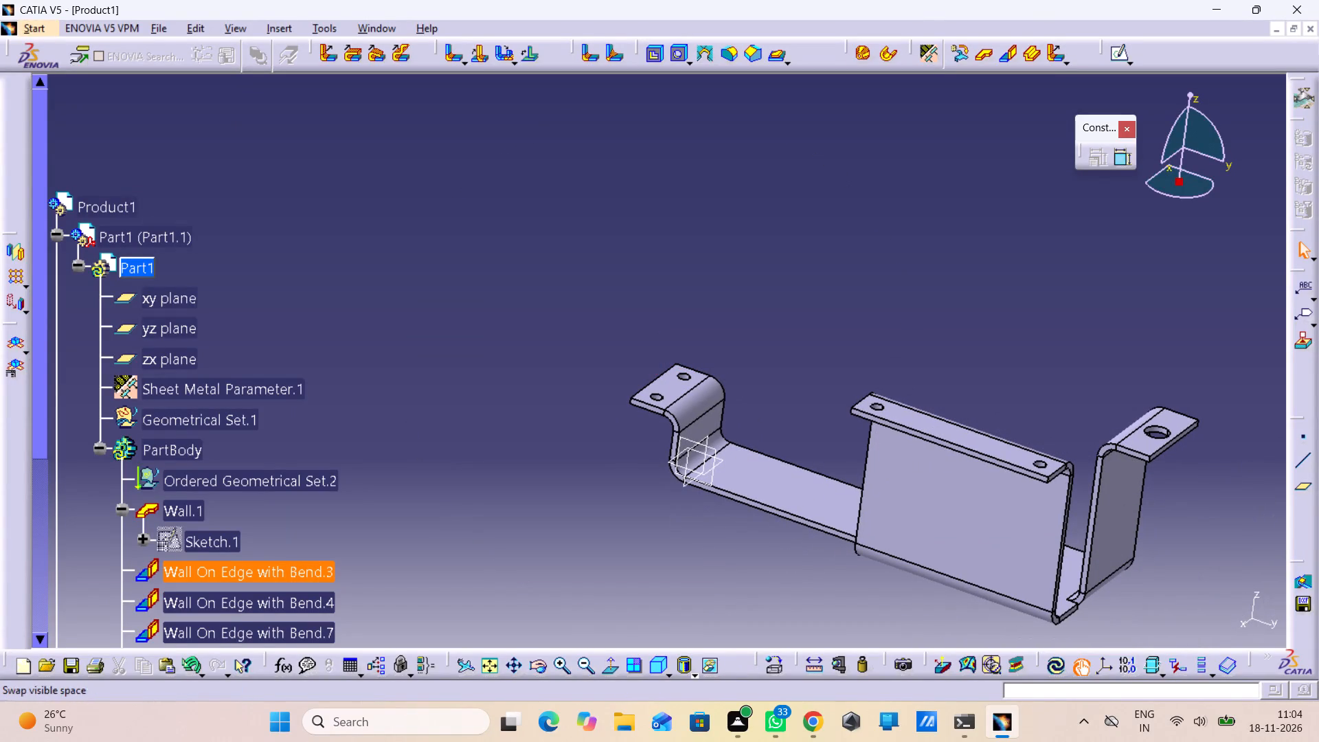
Save the bracket part as a CATPart named y2 in the shhet module folder, accepting the update of its session links.
{"action": "left_click", "coordinate": [1051, 660]}
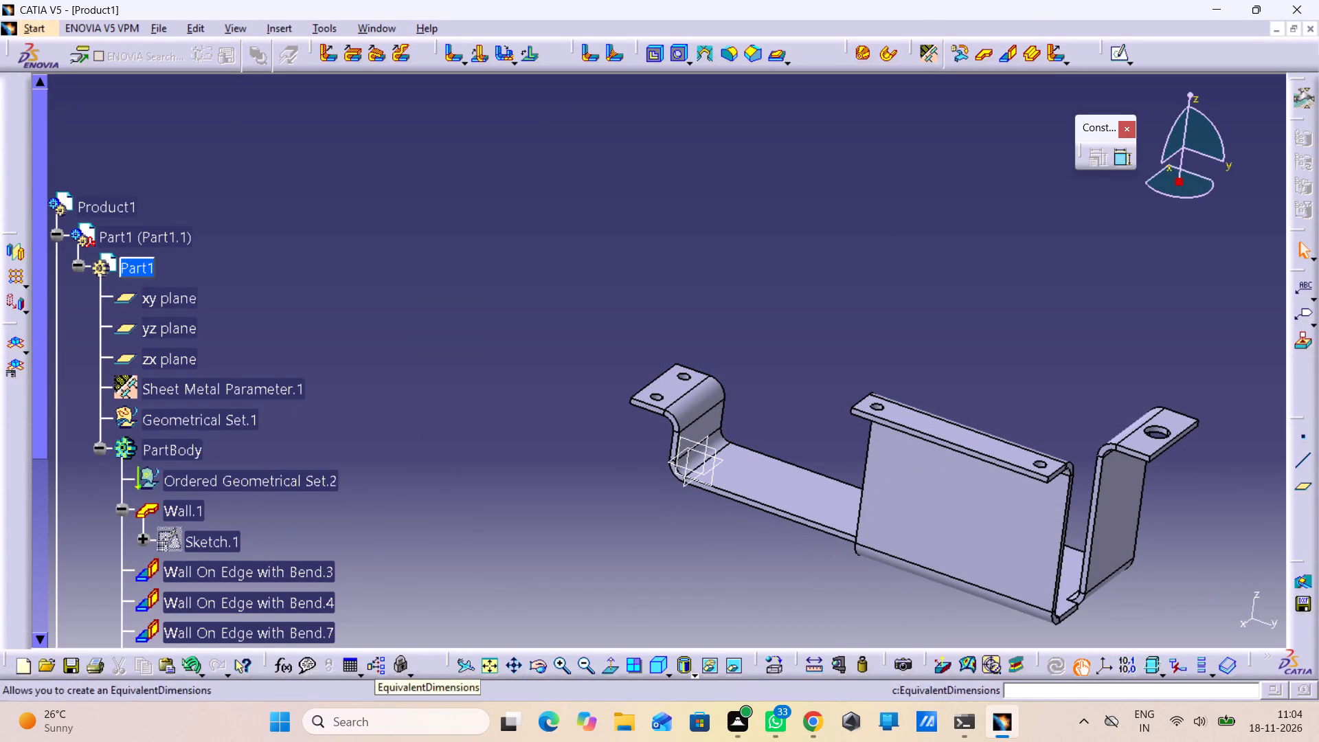
{"action": "left_click", "coordinate": [497, 660]}
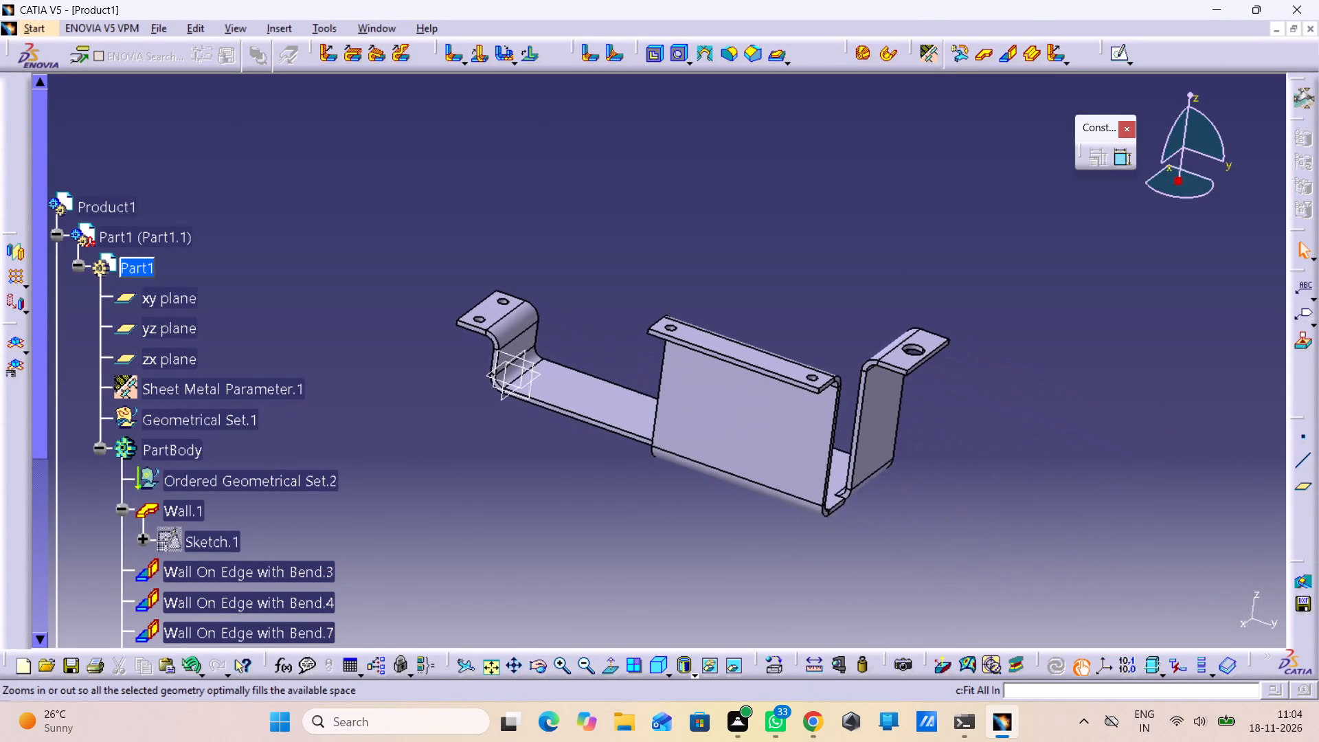
{"action": "left_click", "coordinate": [655, 658]}
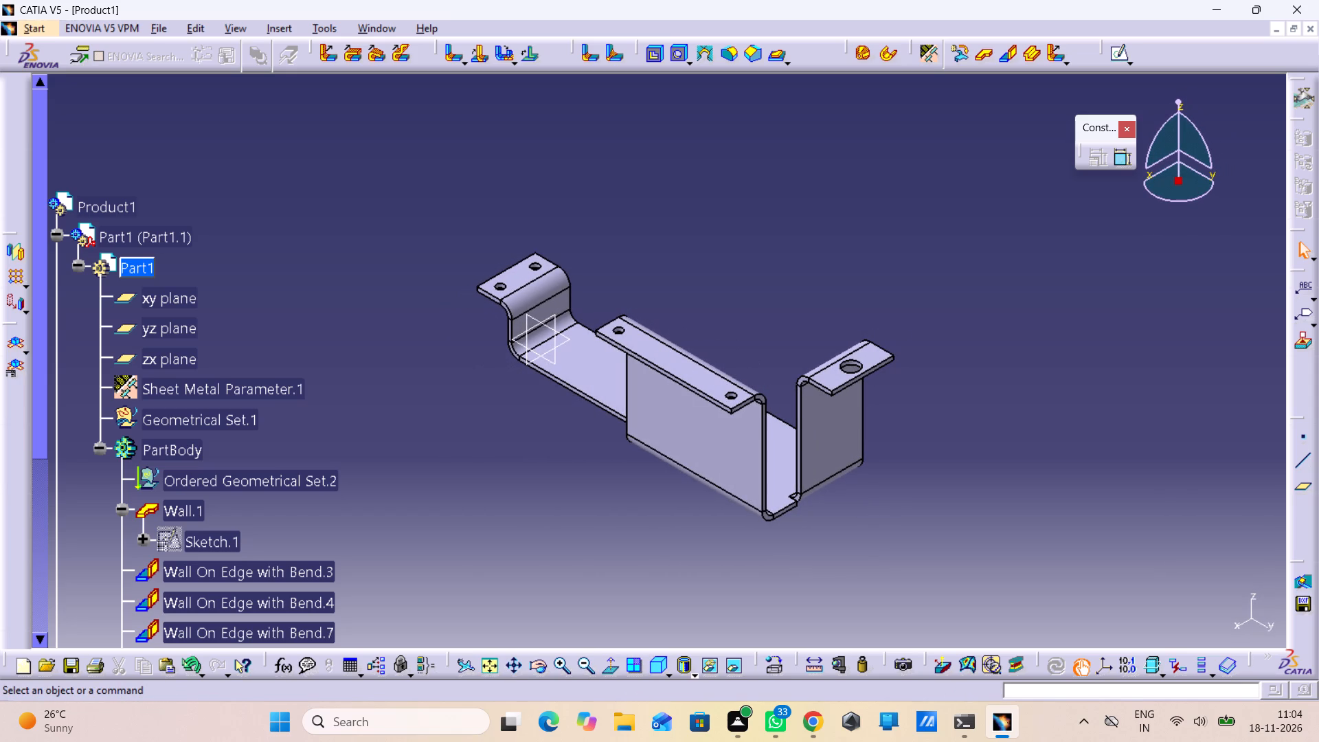
{"action": "key", "text": "ctrl+s"}
{"action": "type", "text": "y2"}
{"action": "key", "text": "Return"}
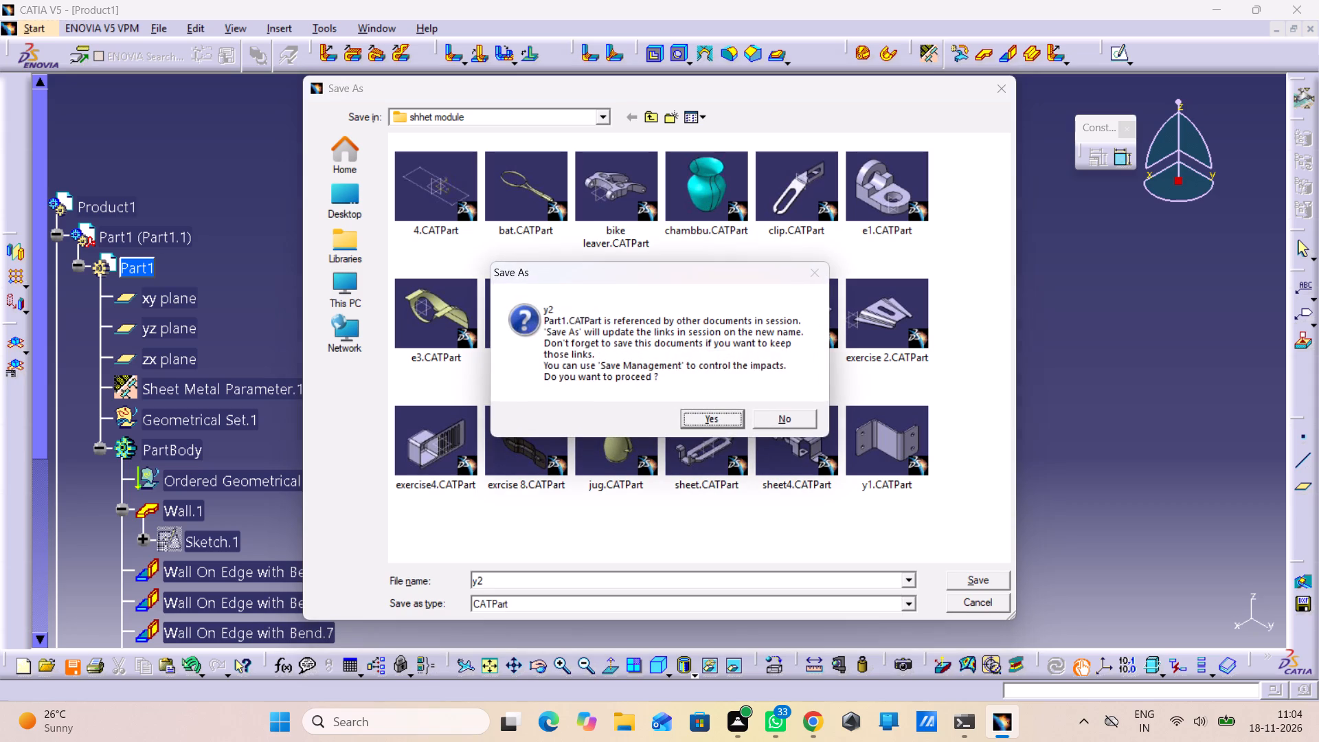
{"action": "left_click", "coordinate": [721, 415]}
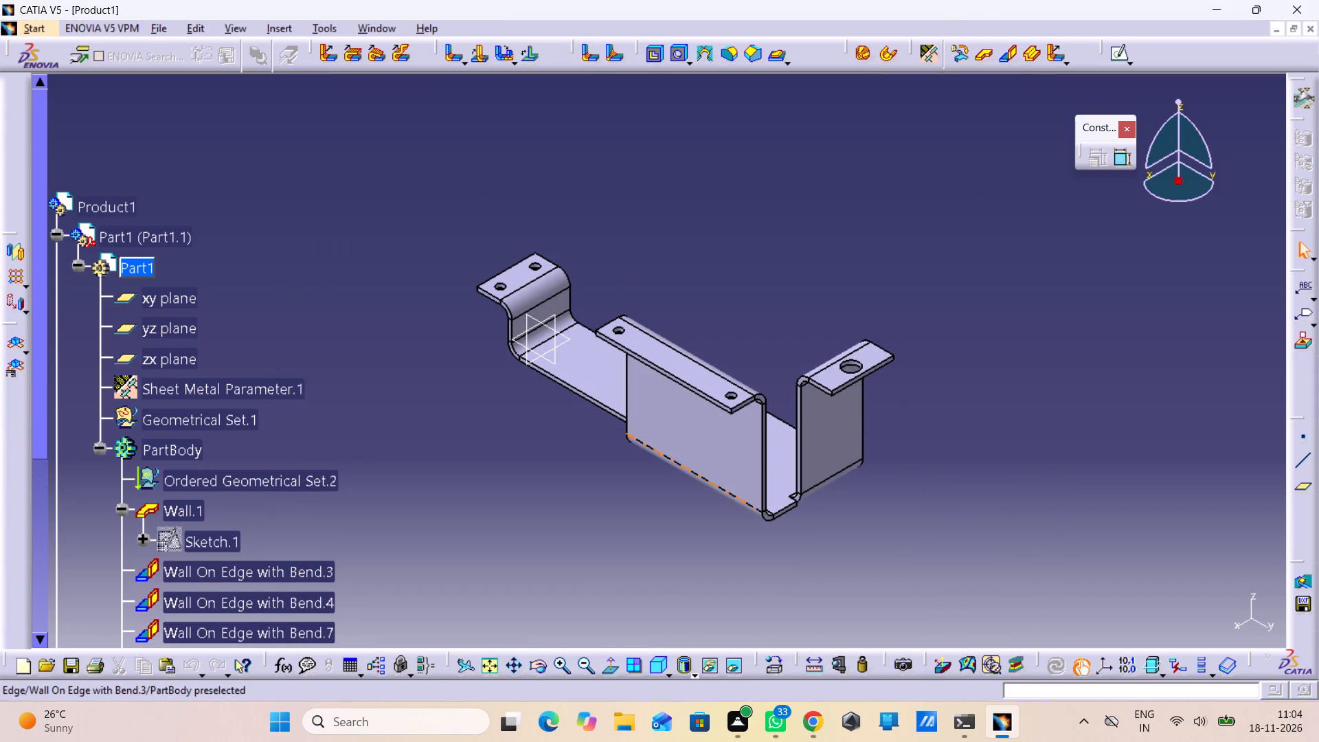
Print the bracket with Microsoft Print to PDF, saving the output as y2 in the shhet module folder.
{"action": "key", "text": "ctrl+p"}
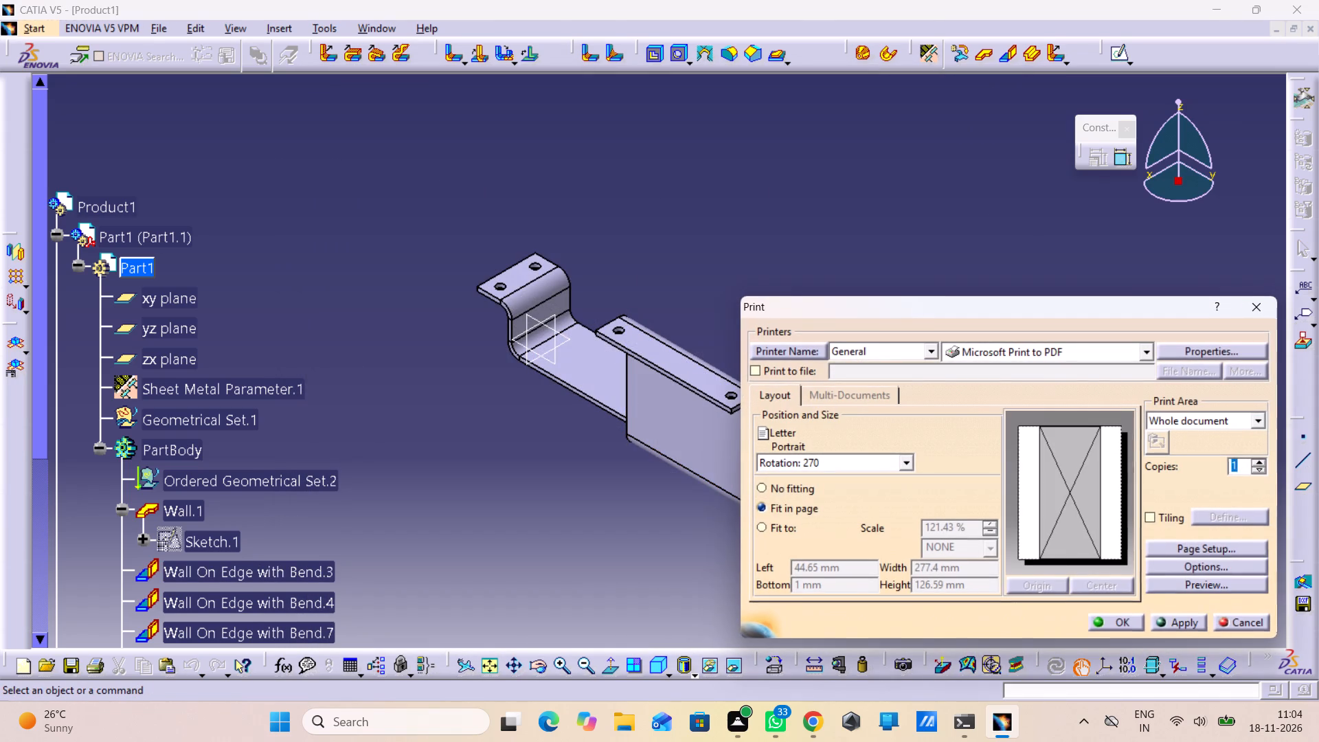
{"action": "left_click", "coordinate": [1100, 620]}
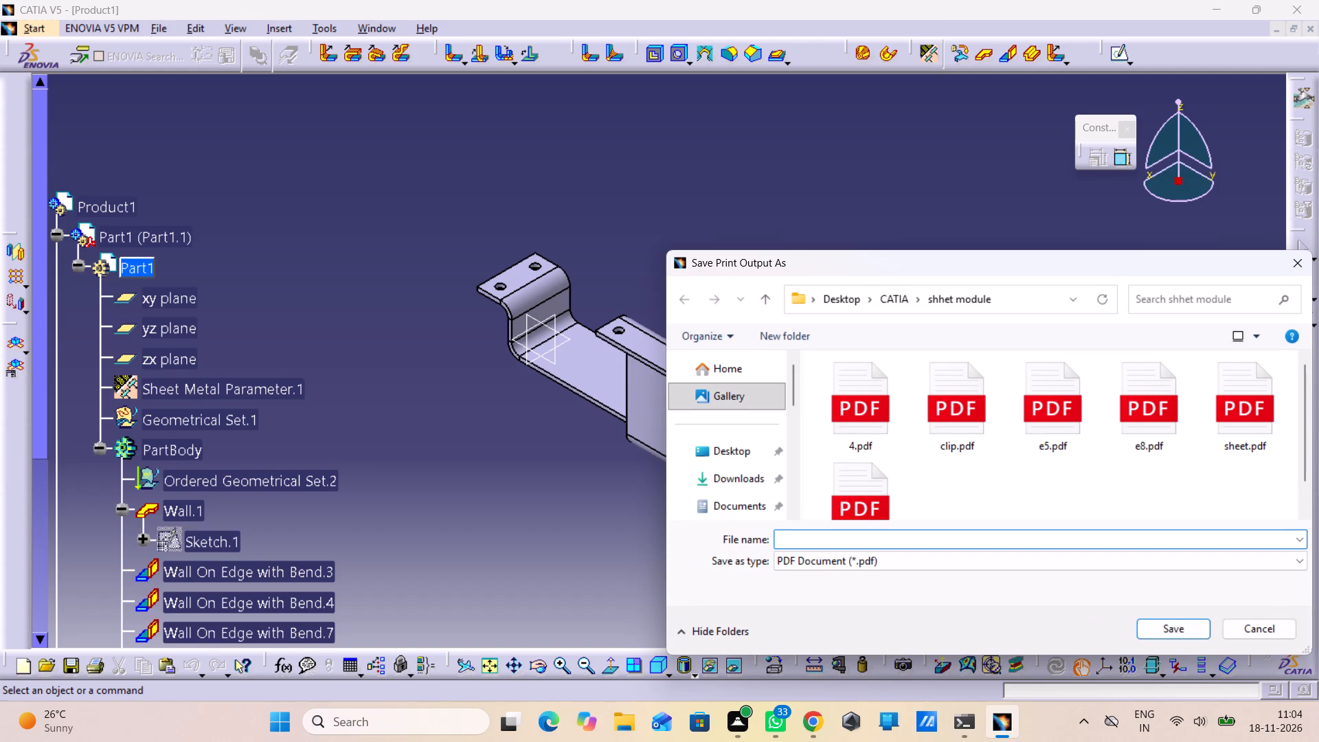
{"action": "type", "text": "y2"}
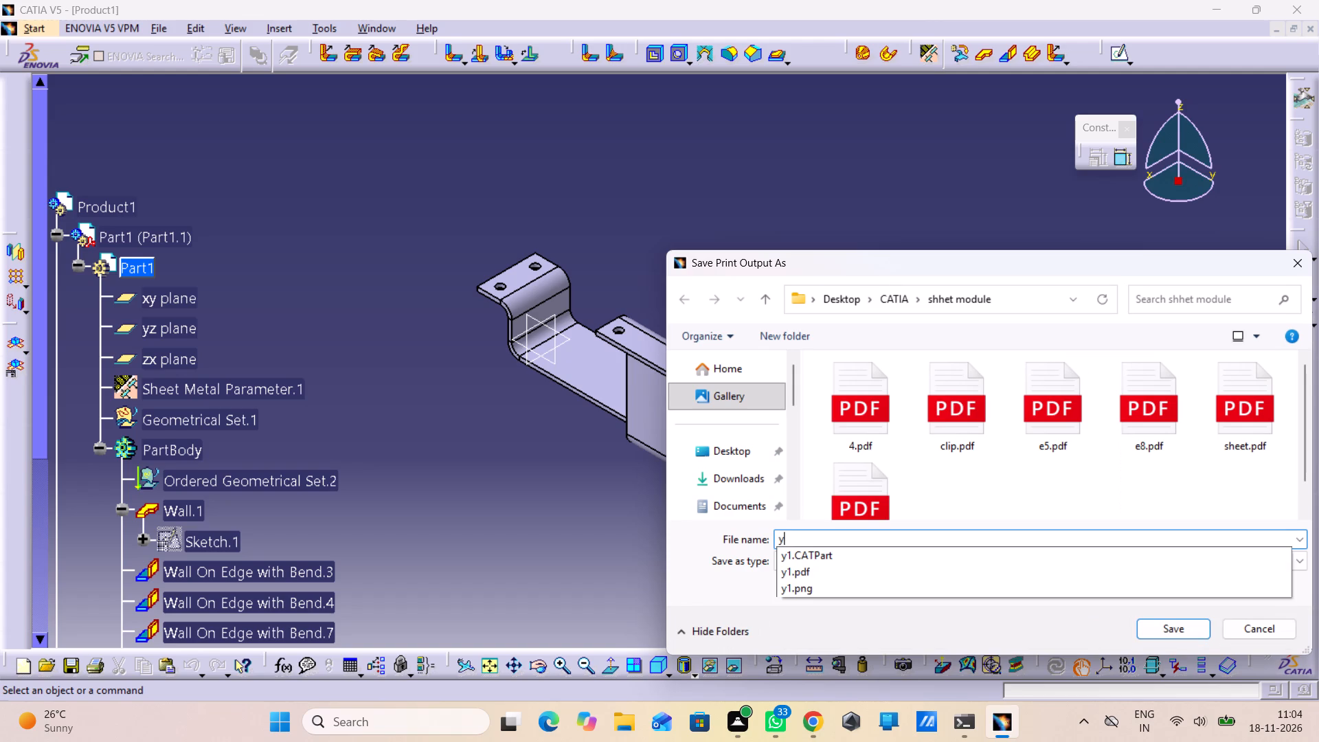
{"action": "key", "text": "Return"}
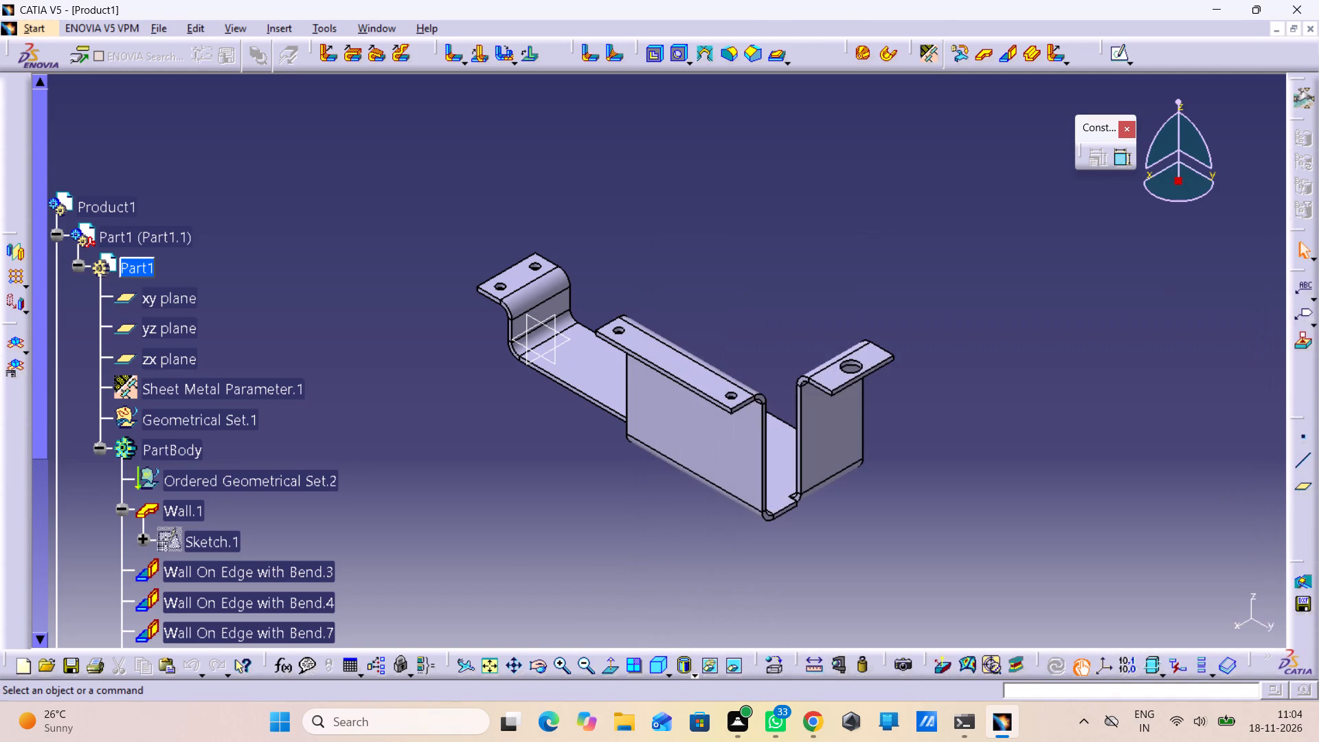
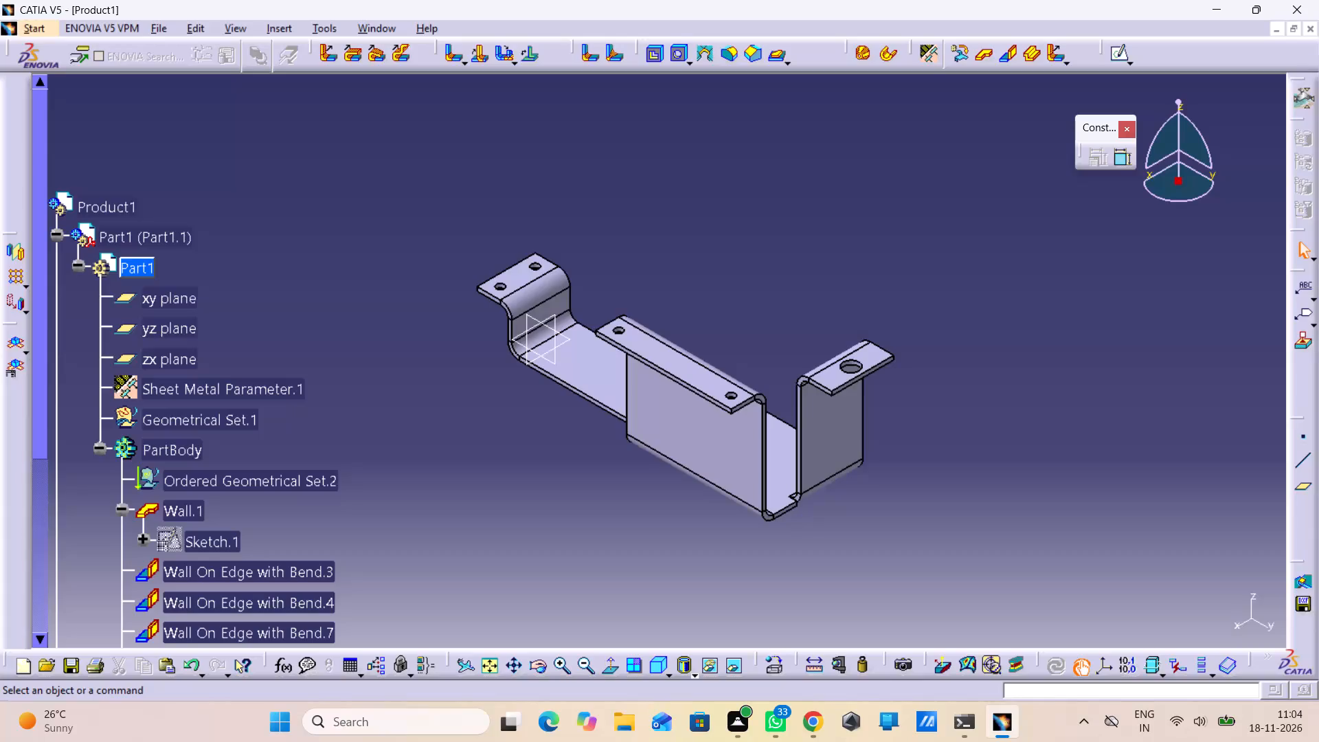
Examine the finished bracket's bent walls, flanges and holes from the opposite side.
{"action": "left_click", "coordinate": [937, 475]}
{"action": "left_click", "coordinate": [956, 475]}
{"action": "middle_click_drag", "start_coordinate": [899, 545], "coordinate": [638, 532]}
{"action": "right_click_drag", "start_coordinate": [899, 545], "coordinate": [638, 532]}
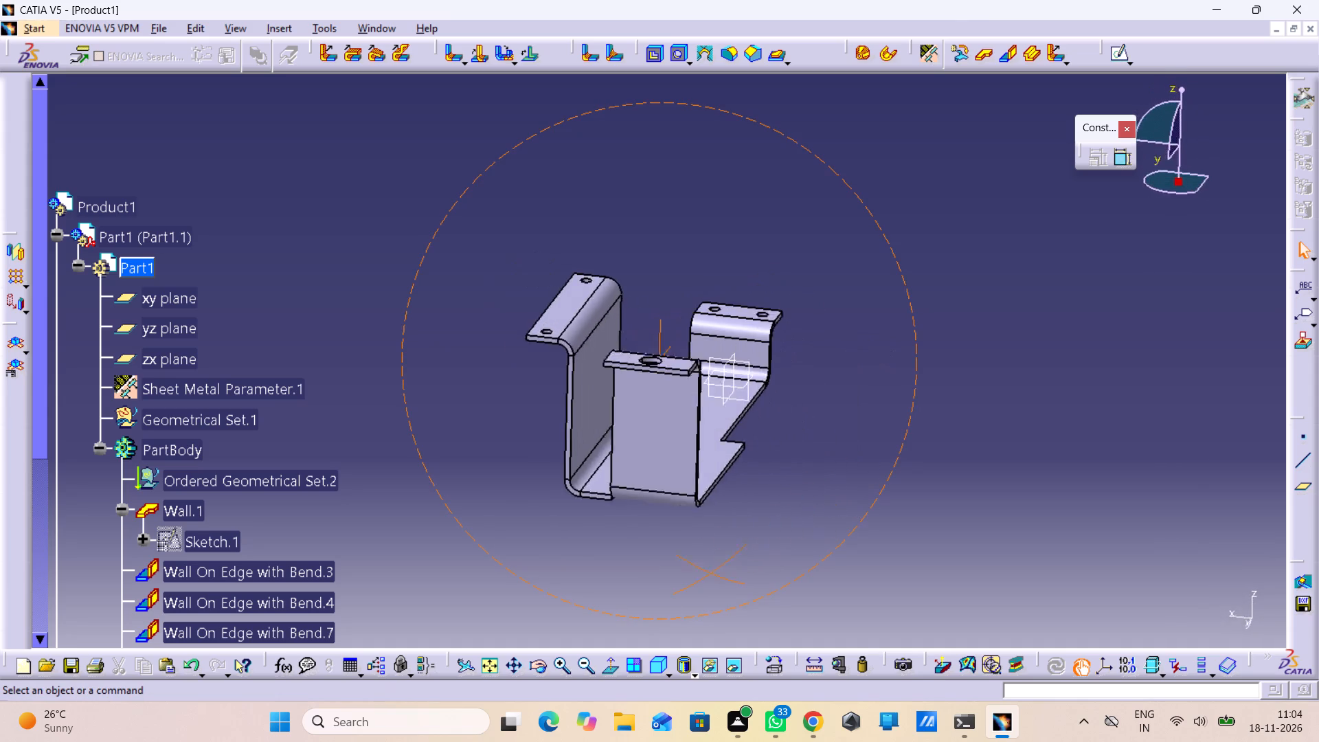
{"action": "middle_click_drag", "start_coordinate": [638, 532], "coordinate": [600, 552]}
{"action": "right_click_drag", "start_coordinate": [638, 532], "coordinate": [616, 543]}
{"action": "middle_click_drag", "start_coordinate": [805, 434], "coordinate": [679, 418]}
{"action": "right_click_drag", "start_coordinate": [805, 434], "coordinate": [679, 418]}
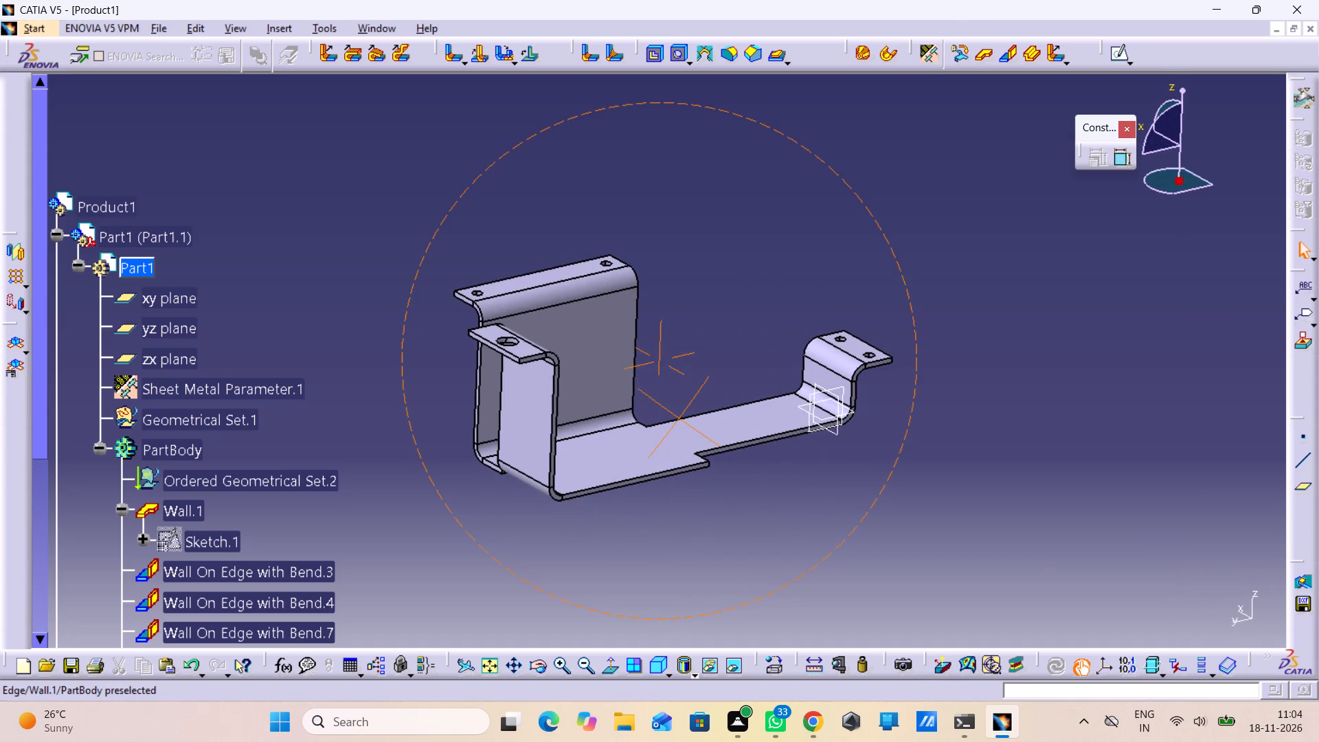